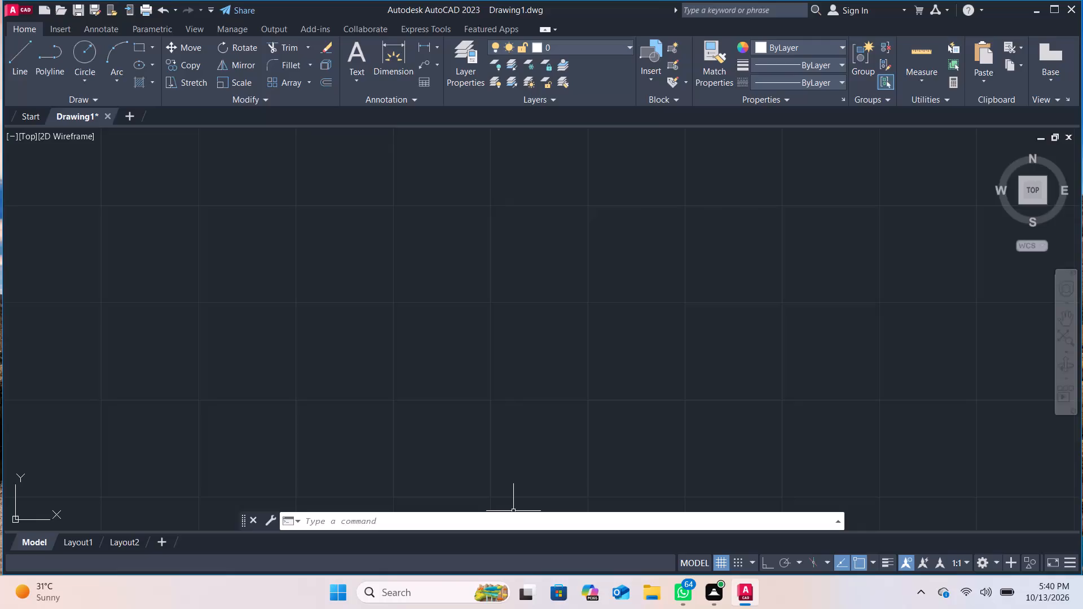
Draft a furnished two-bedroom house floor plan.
Turn on command log file recording with LOGFILEON.
{"action": "left_click", "coordinate": [508, 515]}
{"action": "type", "text": "lo"}
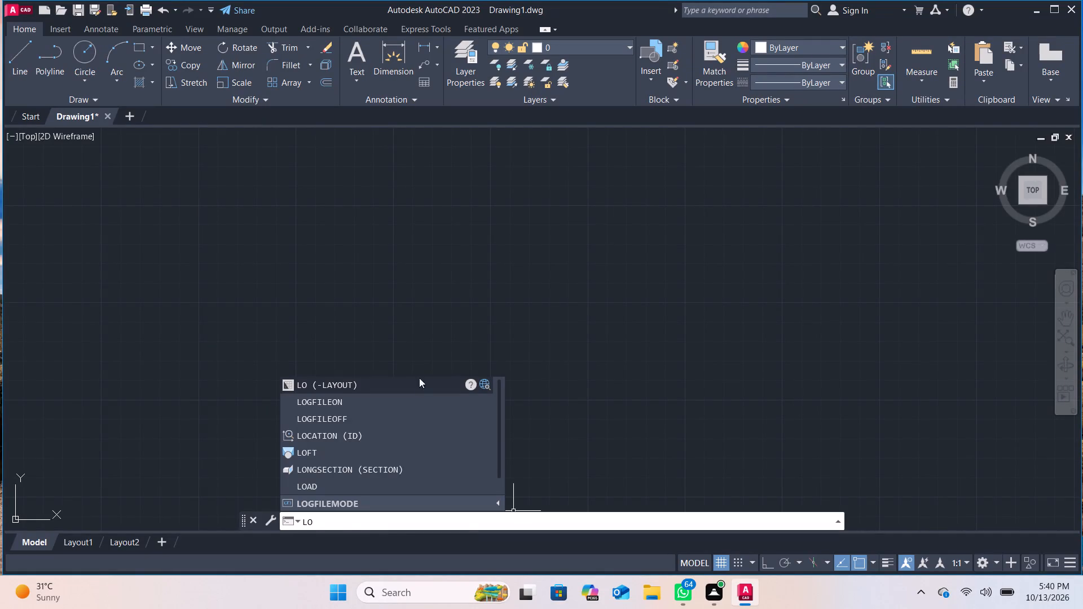
{"action": "left_click", "coordinate": [334, 406]}
{"action": "left_click", "coordinate": [350, 519]}
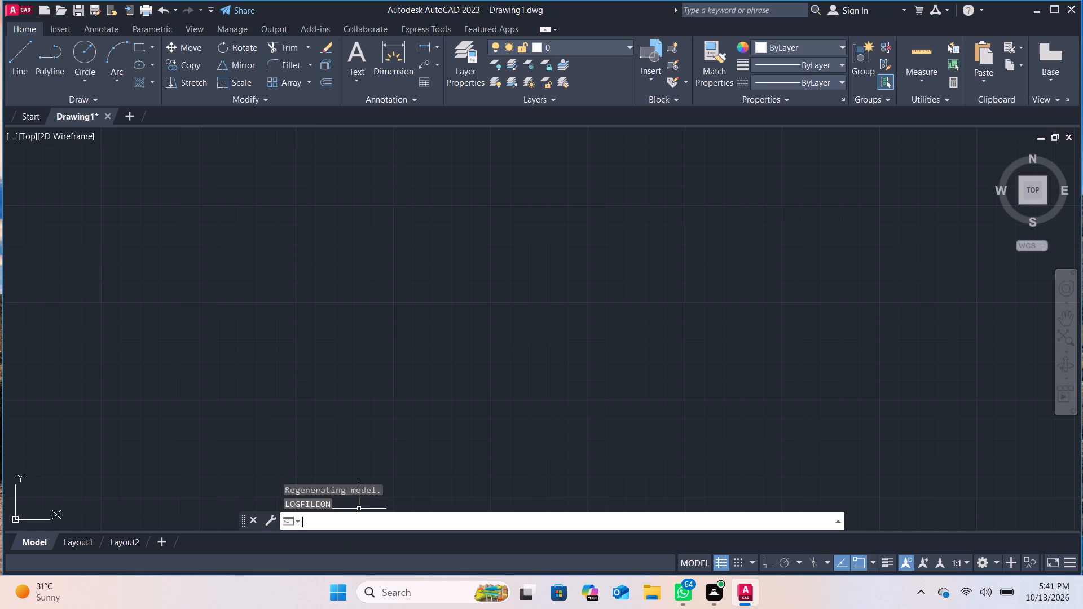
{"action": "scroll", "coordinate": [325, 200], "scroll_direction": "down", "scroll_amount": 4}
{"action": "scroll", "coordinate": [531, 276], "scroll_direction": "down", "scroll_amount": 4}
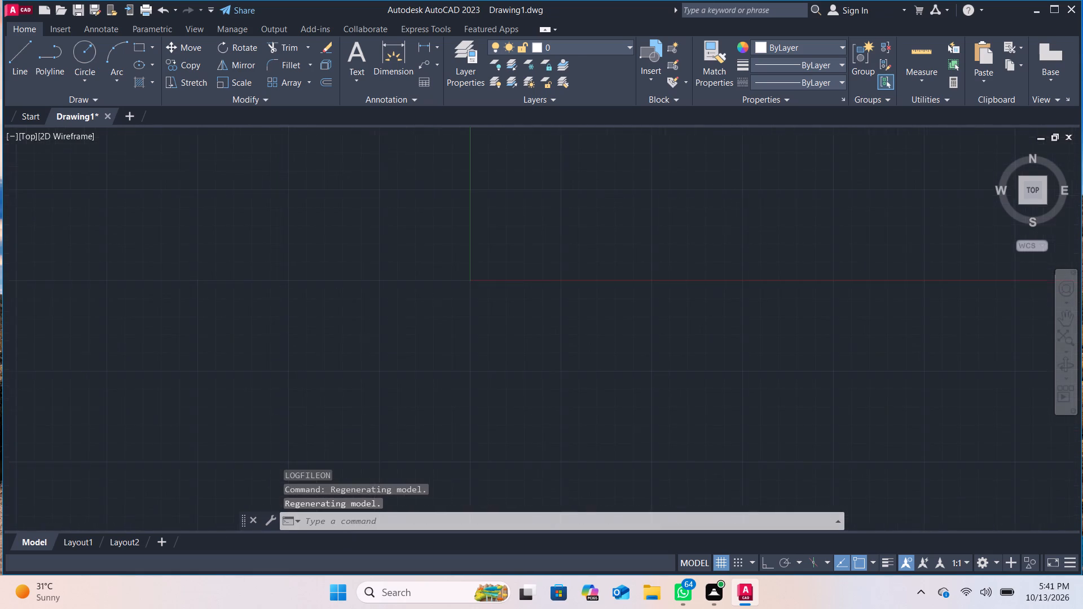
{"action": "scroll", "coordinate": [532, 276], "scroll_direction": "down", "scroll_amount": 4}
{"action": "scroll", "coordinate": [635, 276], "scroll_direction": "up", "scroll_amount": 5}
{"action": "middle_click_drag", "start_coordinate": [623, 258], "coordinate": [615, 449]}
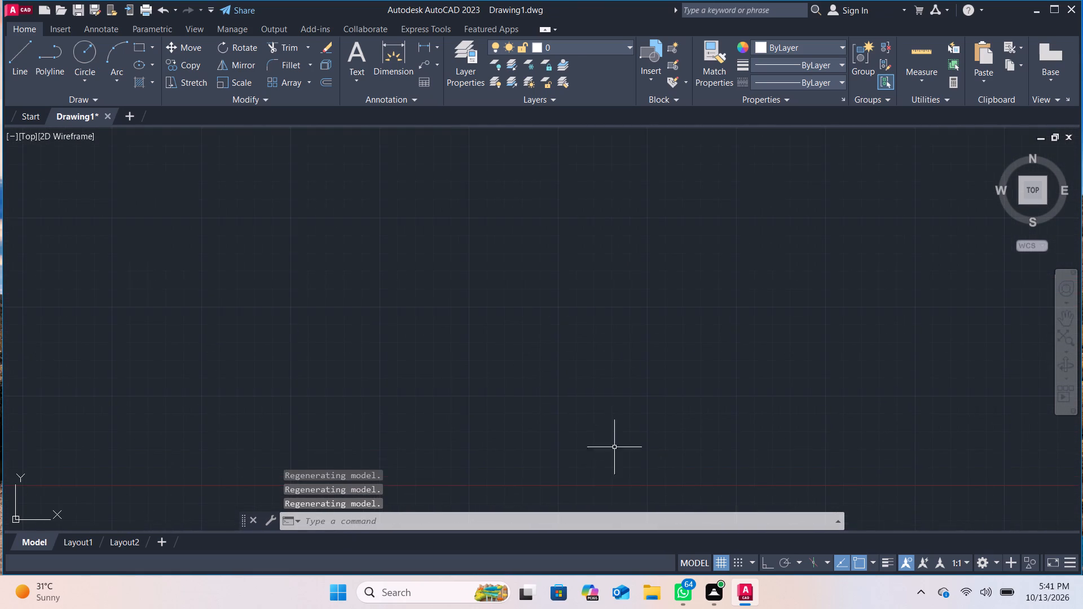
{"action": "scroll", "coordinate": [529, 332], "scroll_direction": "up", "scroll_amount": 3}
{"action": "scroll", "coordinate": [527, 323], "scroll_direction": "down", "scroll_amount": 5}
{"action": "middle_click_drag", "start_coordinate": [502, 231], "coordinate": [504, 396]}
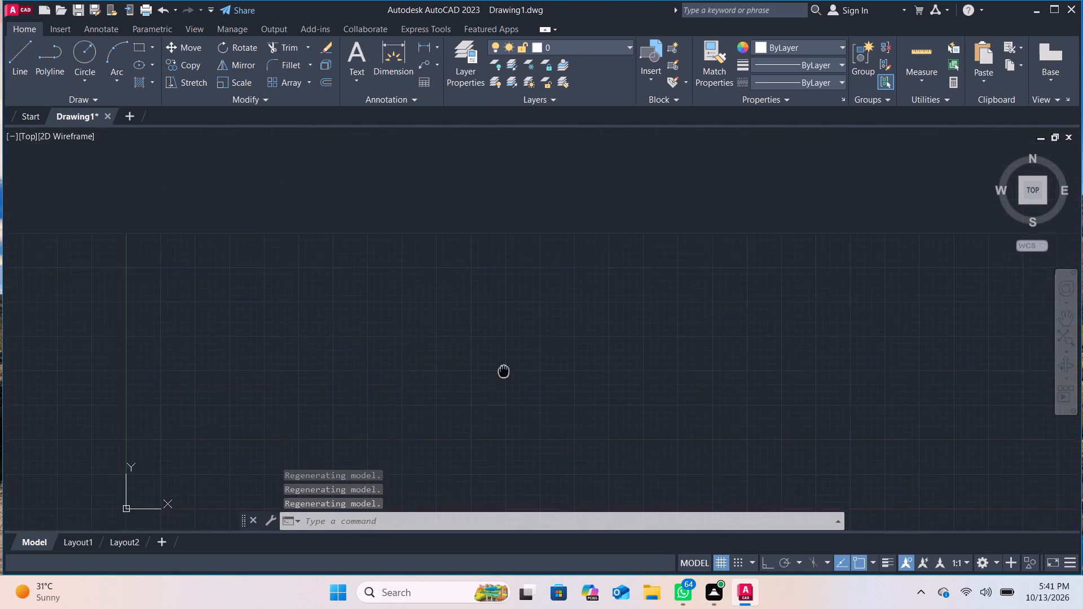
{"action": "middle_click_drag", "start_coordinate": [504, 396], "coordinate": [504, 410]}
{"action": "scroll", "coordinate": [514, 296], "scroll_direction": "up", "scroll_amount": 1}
Set the drawing units' length type to Engineering with precision 0'-0".
{"action": "left_click", "coordinate": [397, 521]}
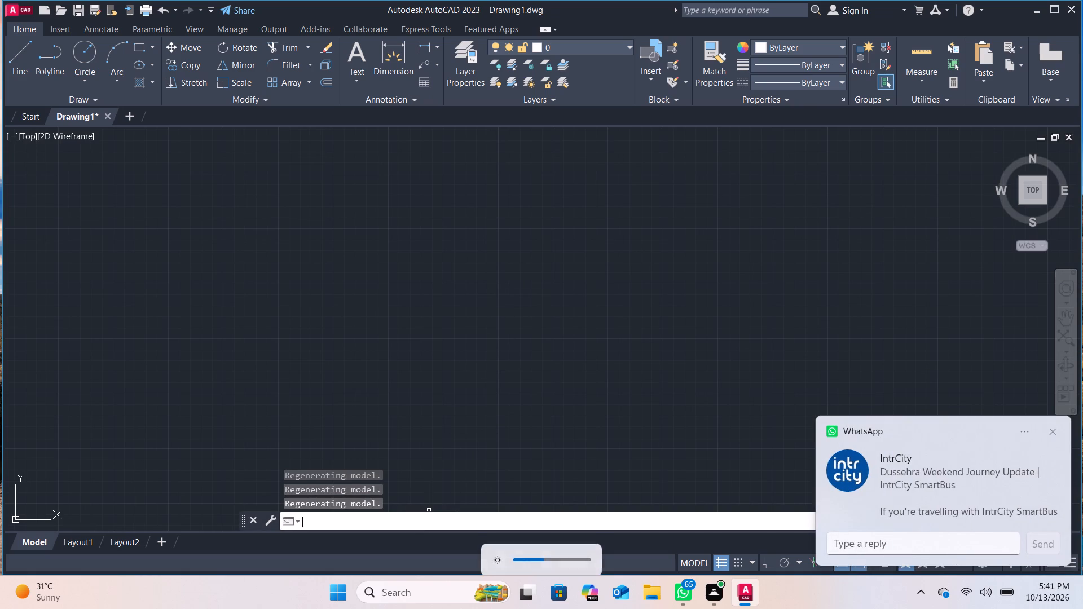
{"action": "type", "text": "unit"}
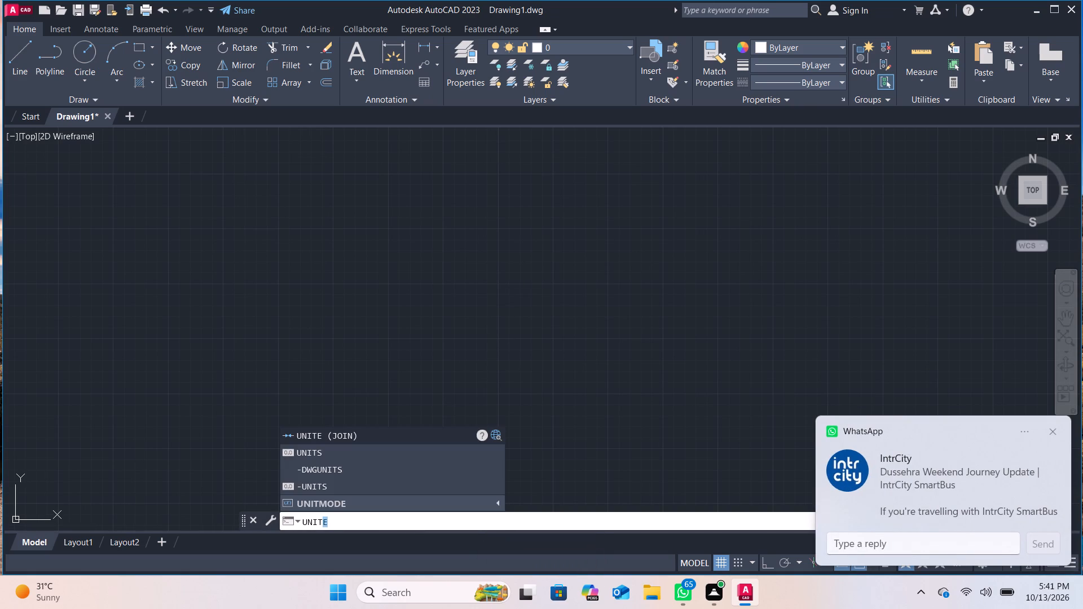
{"action": "key", "text": "s"}
{"action": "key", "text": "Return"}
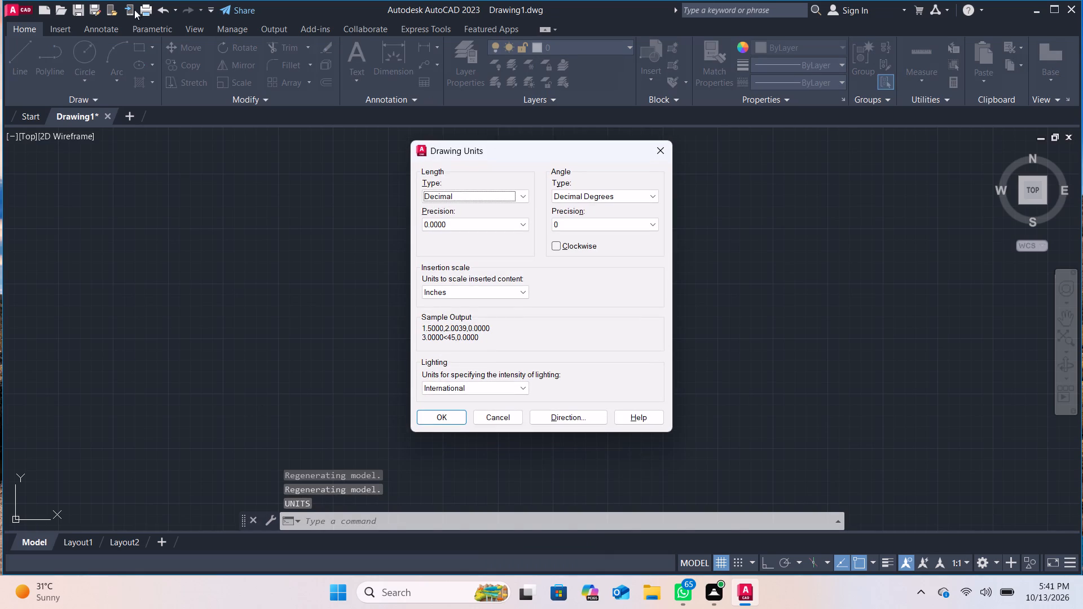
{"action": "left_click", "coordinate": [467, 192]}
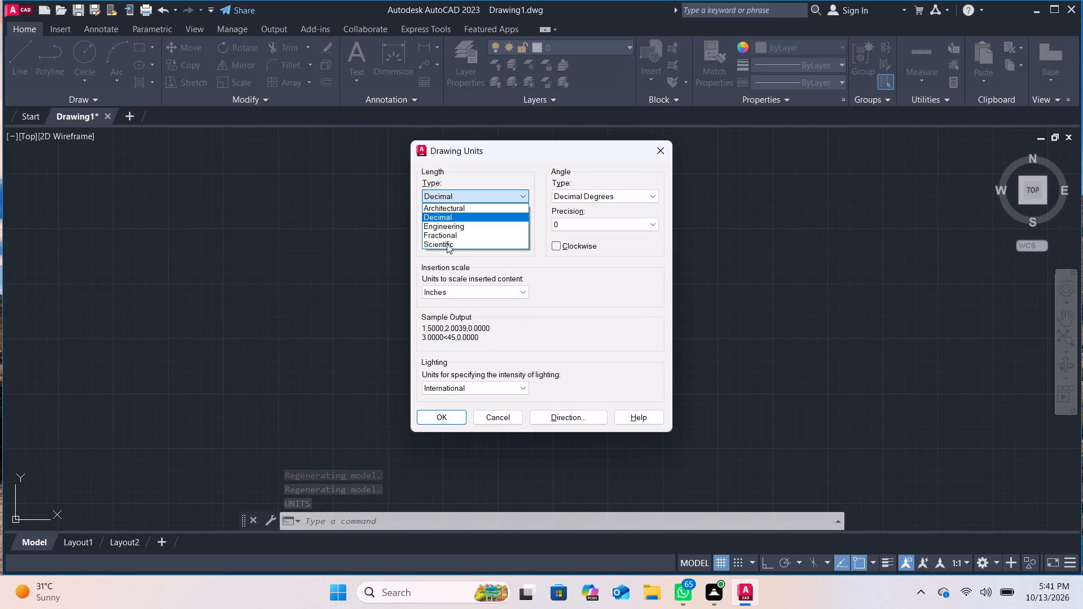
{"action": "left_click", "coordinate": [441, 223]}
{"action": "left_click", "coordinate": [490, 224]}
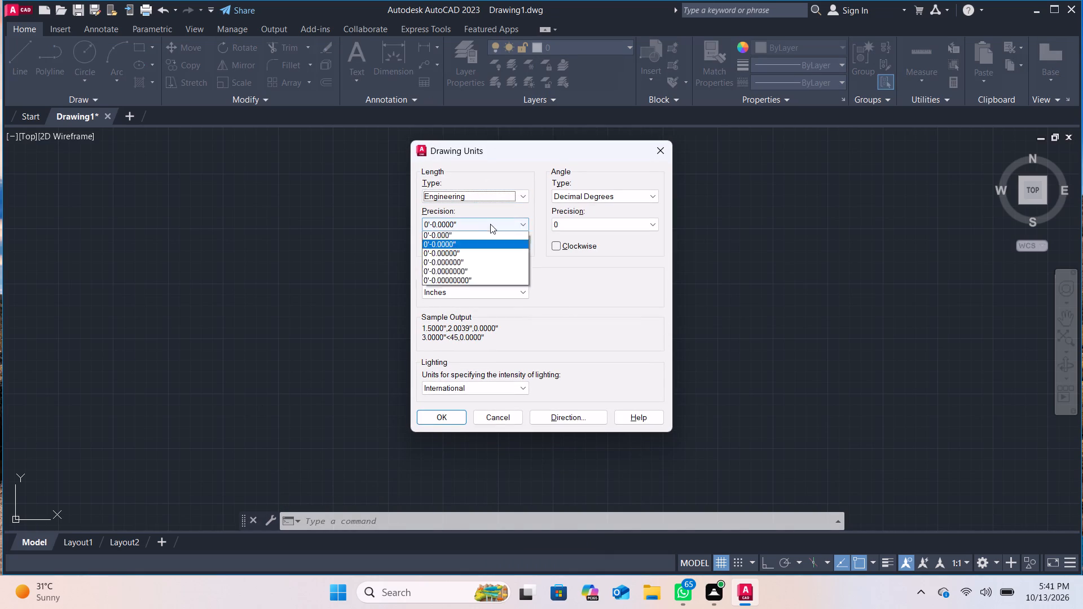
{"action": "left_click", "coordinate": [454, 233]}
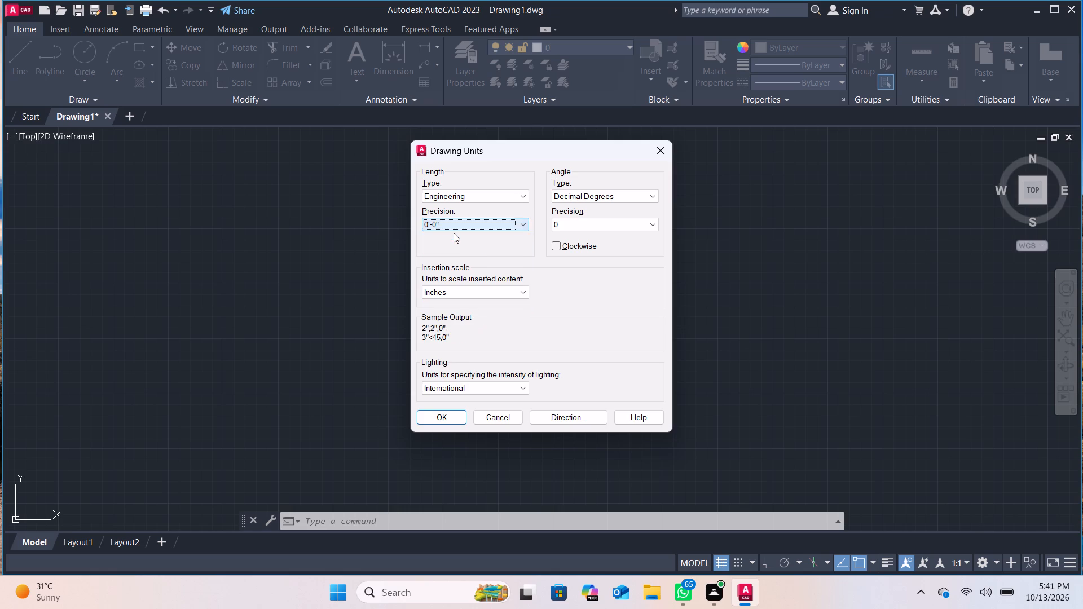
{"action": "left_click", "coordinate": [459, 416]}
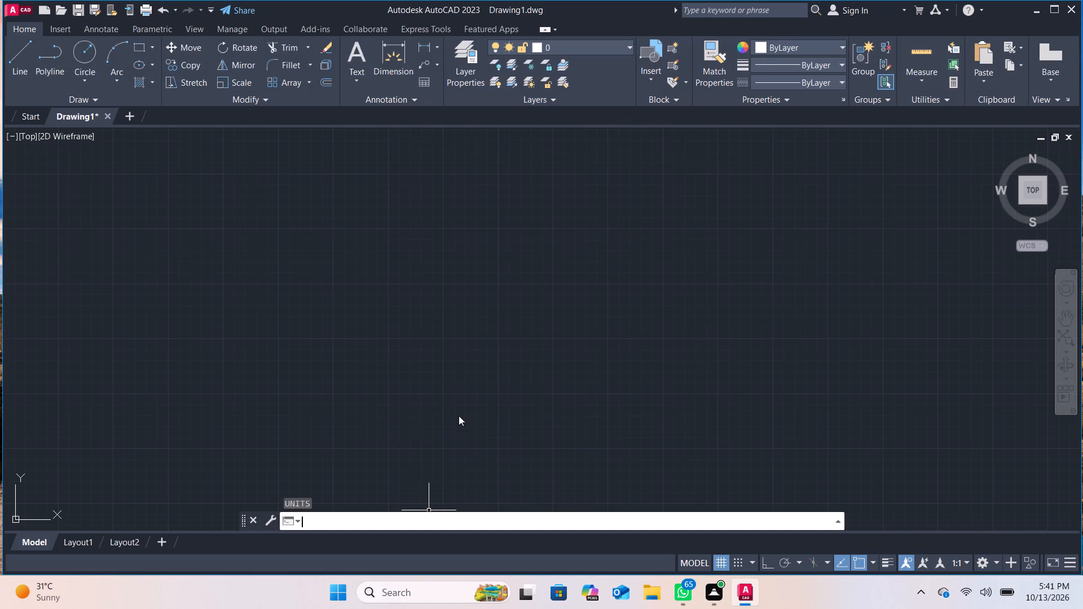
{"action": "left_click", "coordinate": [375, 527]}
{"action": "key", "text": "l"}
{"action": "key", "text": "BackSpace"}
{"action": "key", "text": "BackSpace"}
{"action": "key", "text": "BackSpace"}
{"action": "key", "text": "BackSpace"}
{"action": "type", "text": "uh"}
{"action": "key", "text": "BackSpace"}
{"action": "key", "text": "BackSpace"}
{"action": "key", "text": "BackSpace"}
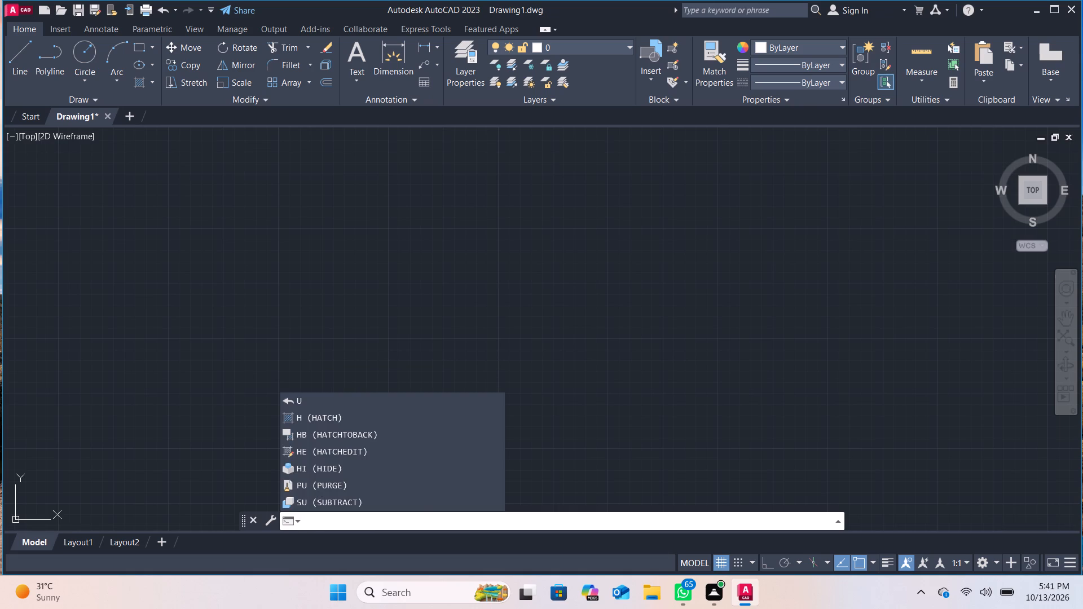
Modify the Standard dimension style's primary units to Engineering format with 0'-0" precision, and make the style current.
{"action": "type", "text": "dim"}
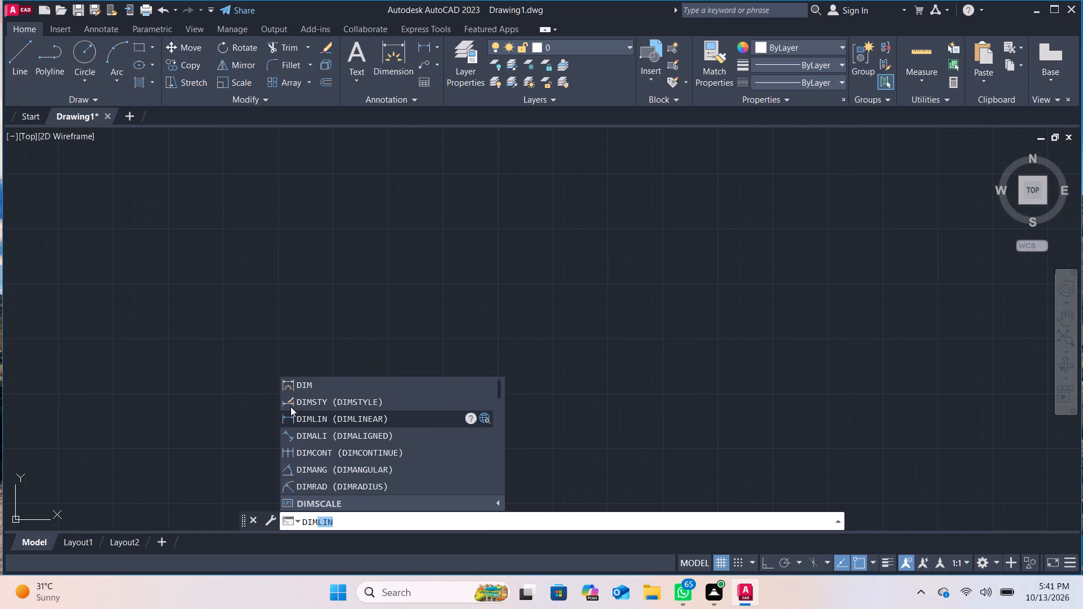
{"action": "left_click", "coordinate": [290, 407]}
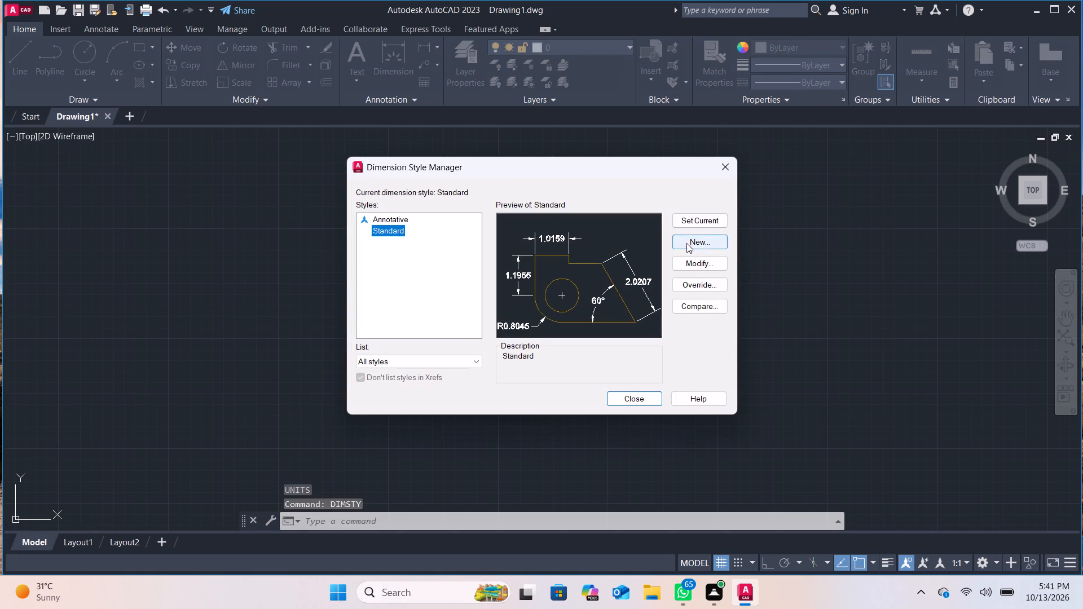
{"action": "left_click", "coordinate": [706, 269]}
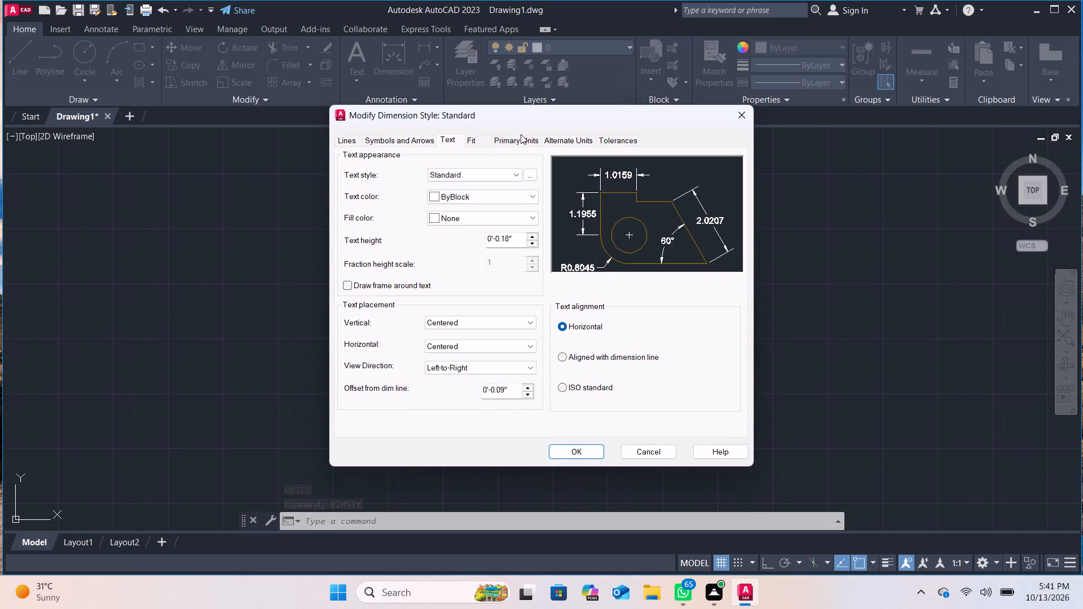
{"action": "left_click", "coordinate": [518, 140]}
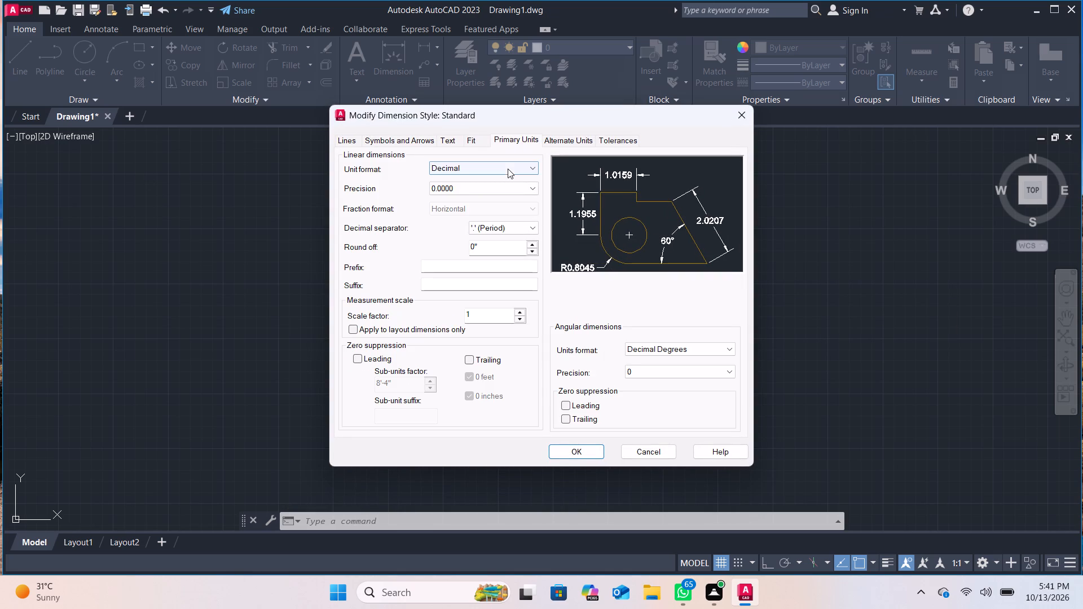
{"action": "left_click", "coordinate": [508, 169]}
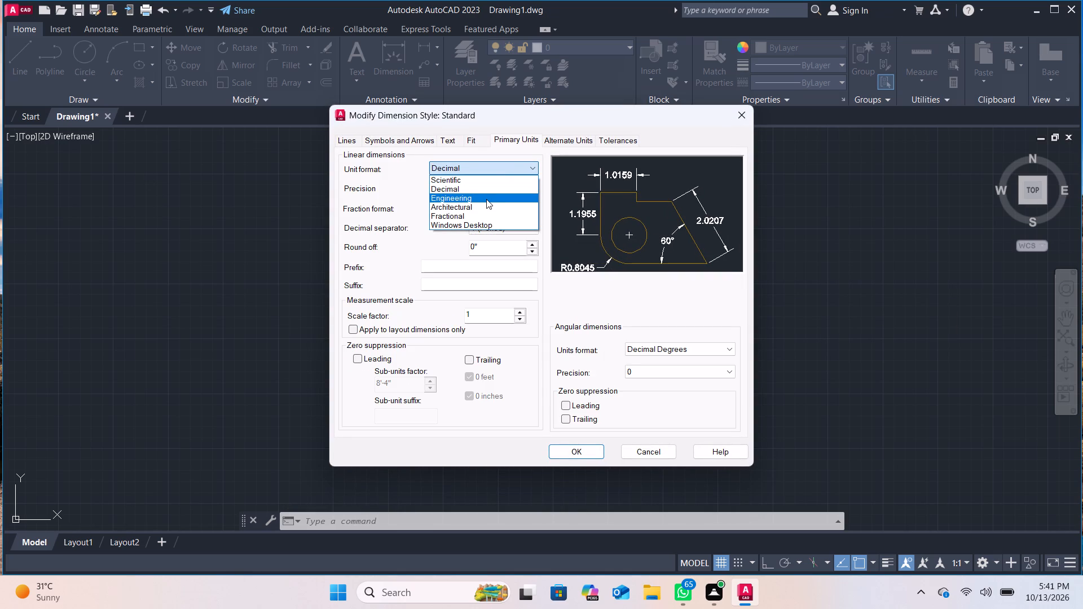
{"action": "left_click", "coordinate": [486, 199]}
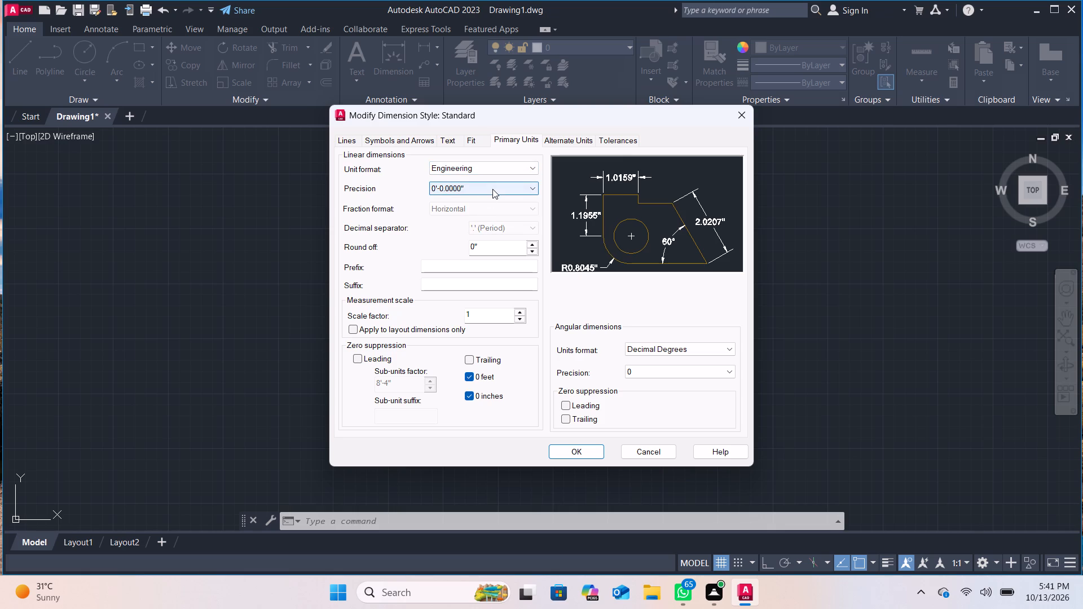
{"action": "left_click", "coordinate": [492, 189]}
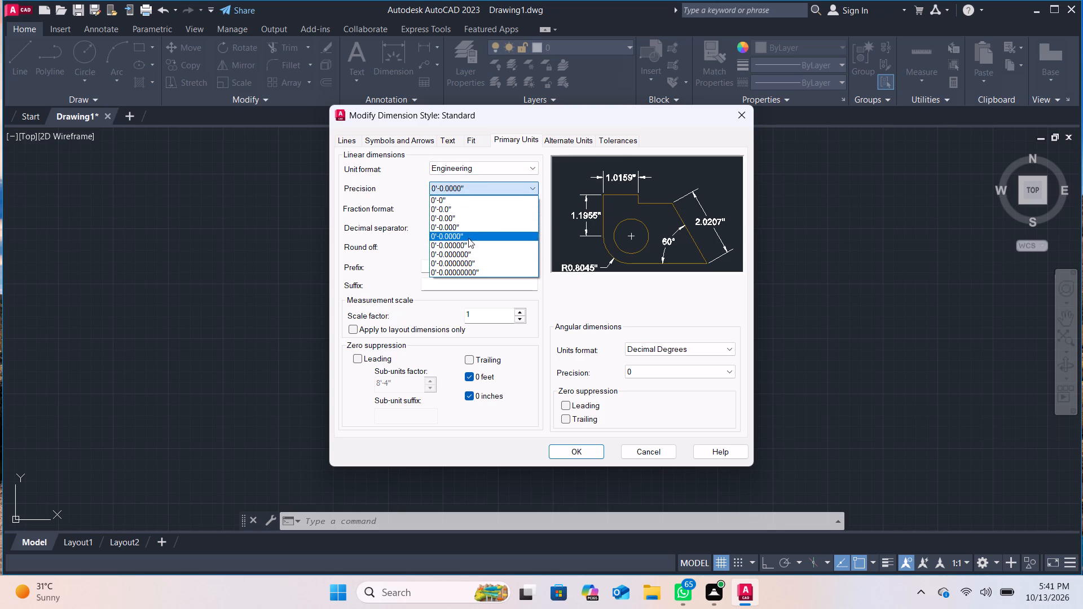
{"action": "left_click", "coordinate": [460, 204]}
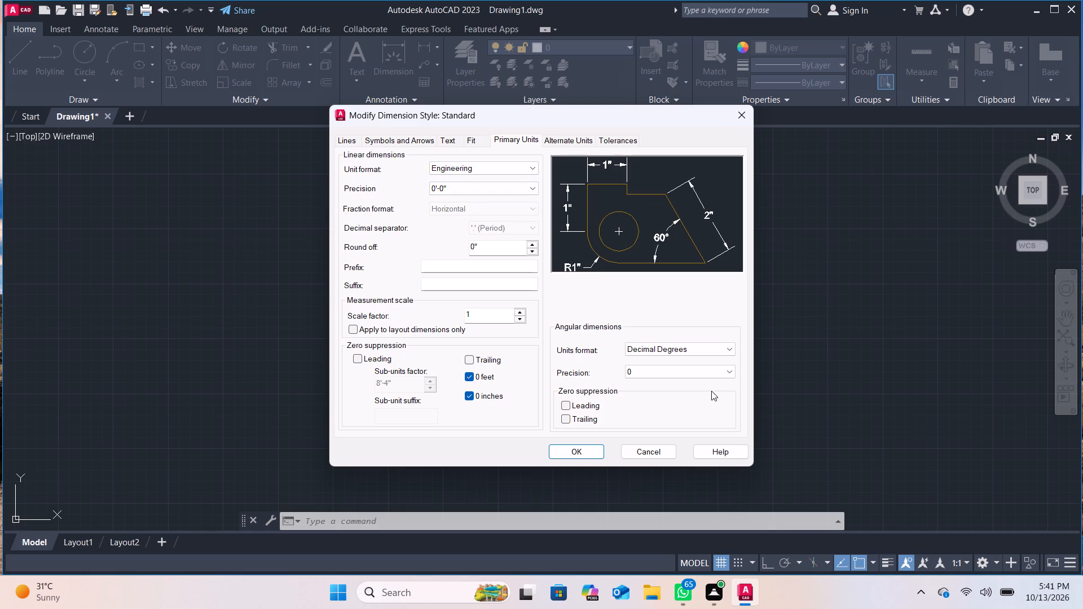
{"action": "left_click", "coordinate": [579, 445]}
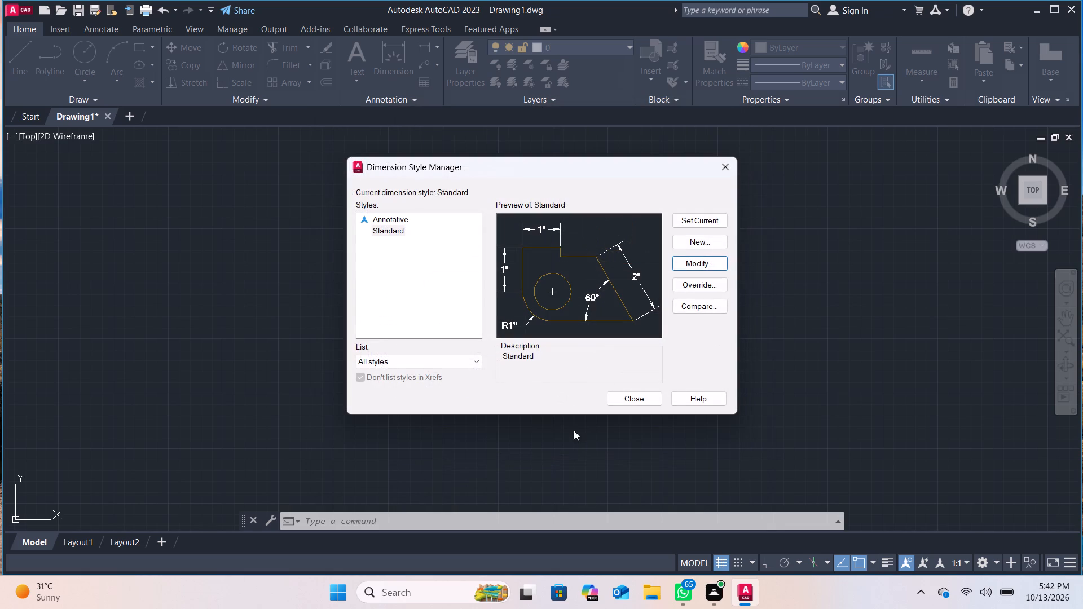
{"action": "left_click", "coordinate": [686, 222]}
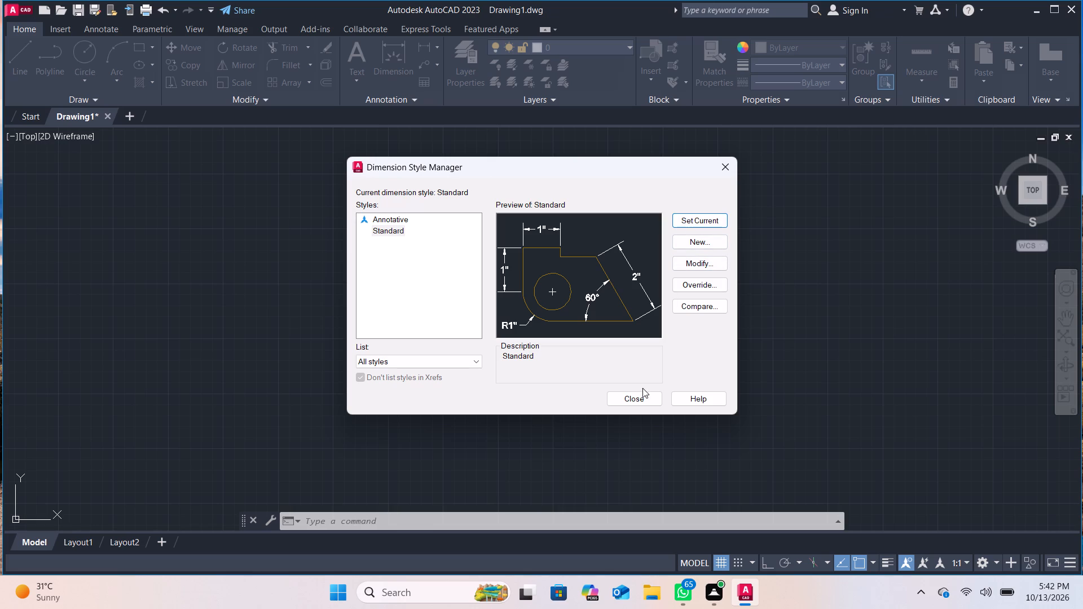
{"action": "left_click", "coordinate": [641, 399]}
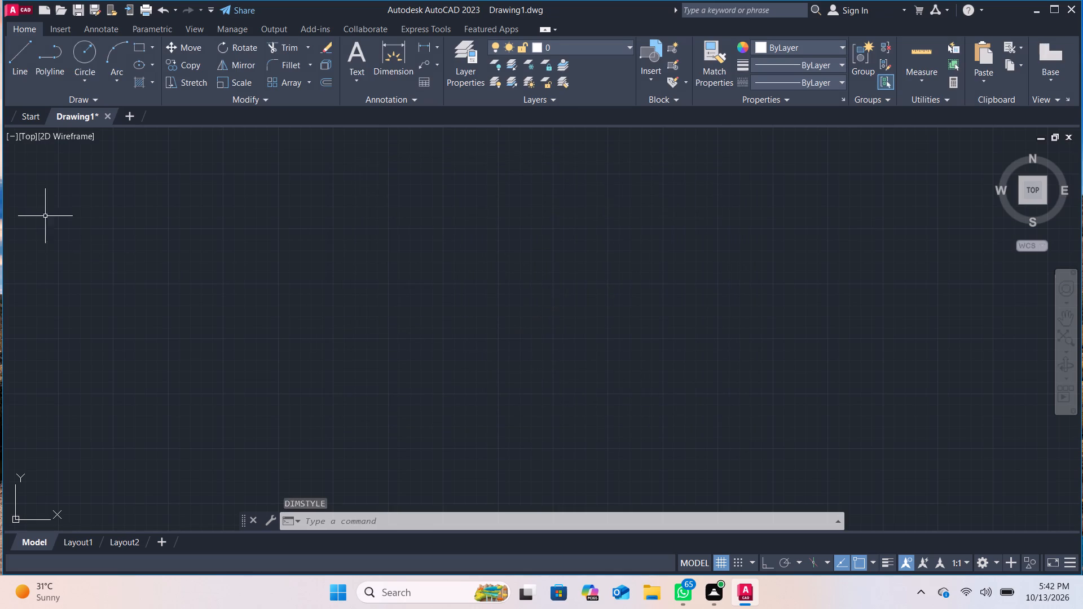
Draw a horizontal 20' line in the empty drawing area with Ortho mode turned on.
{"action": "left_click", "coordinate": [23, 58]}
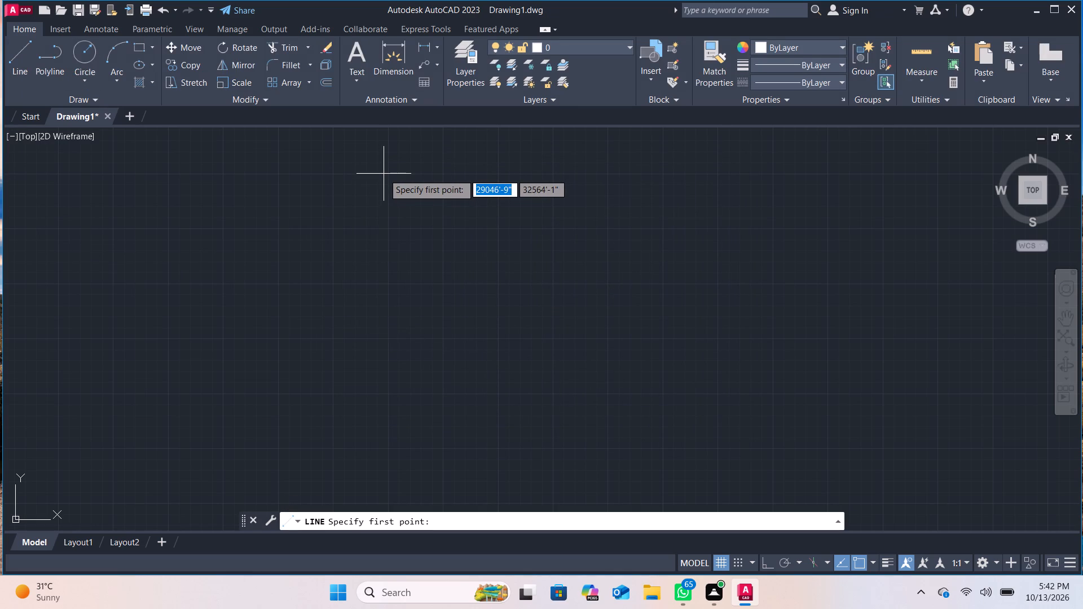
{"action": "left_click", "coordinate": [384, 174]}
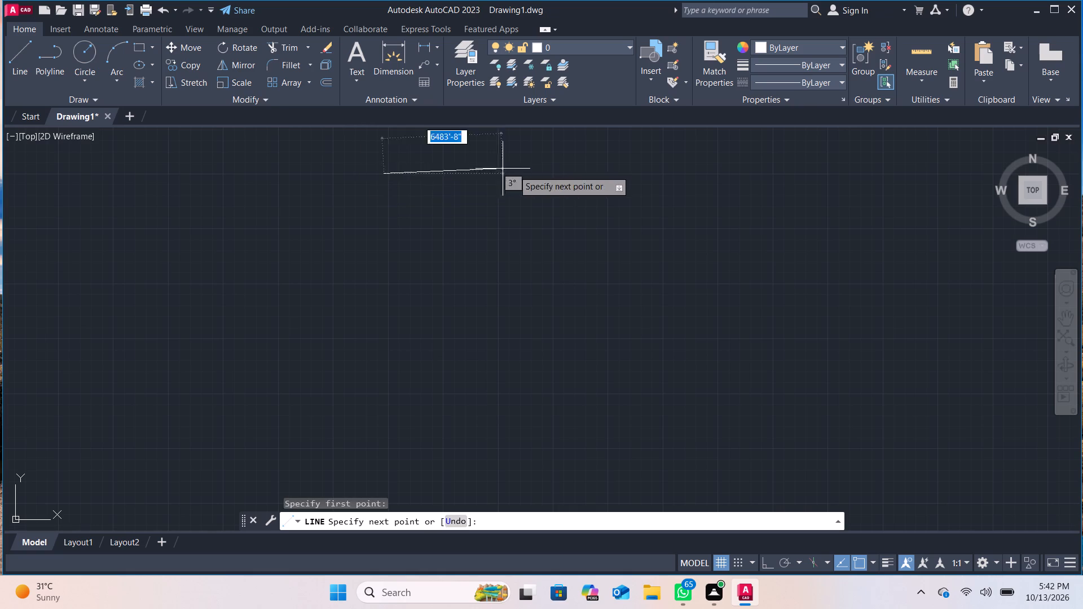
{"action": "left_click", "coordinate": [772, 563]}
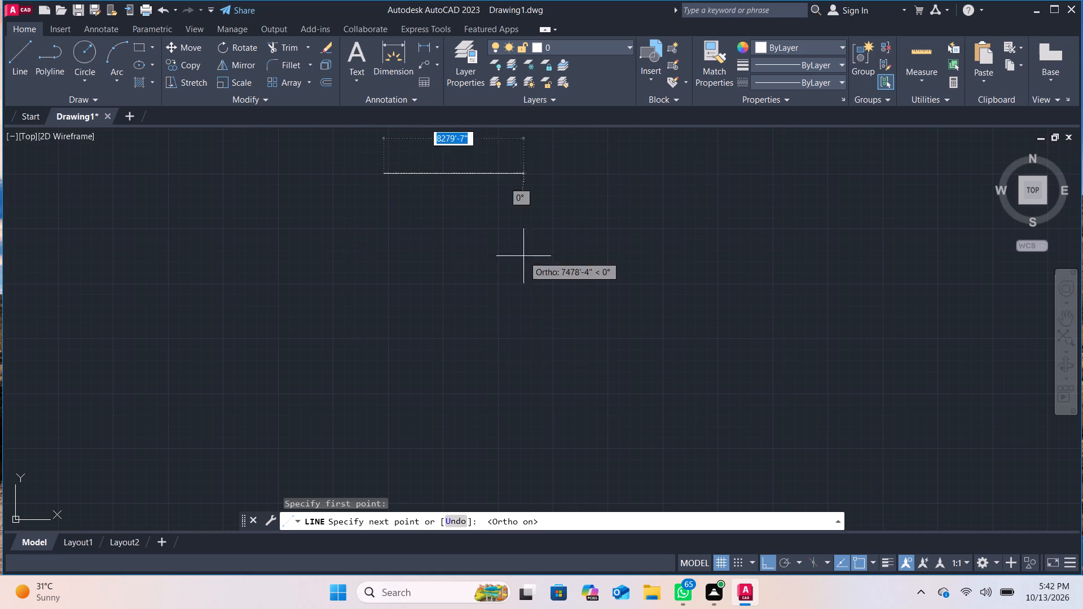
{"action": "type", "text": "20'"}
{"action": "key", "text": "Return"}
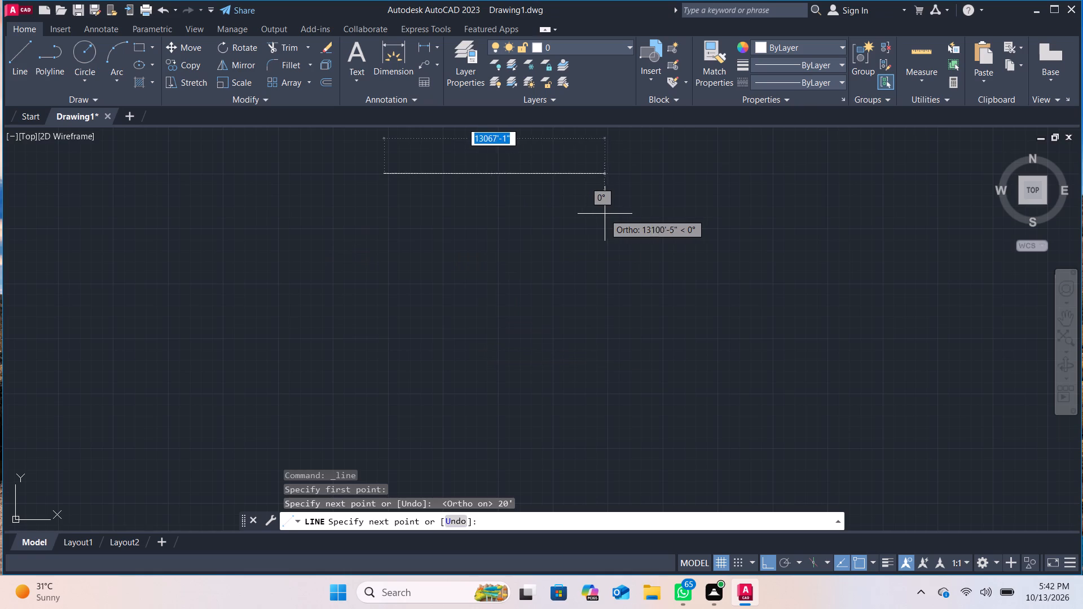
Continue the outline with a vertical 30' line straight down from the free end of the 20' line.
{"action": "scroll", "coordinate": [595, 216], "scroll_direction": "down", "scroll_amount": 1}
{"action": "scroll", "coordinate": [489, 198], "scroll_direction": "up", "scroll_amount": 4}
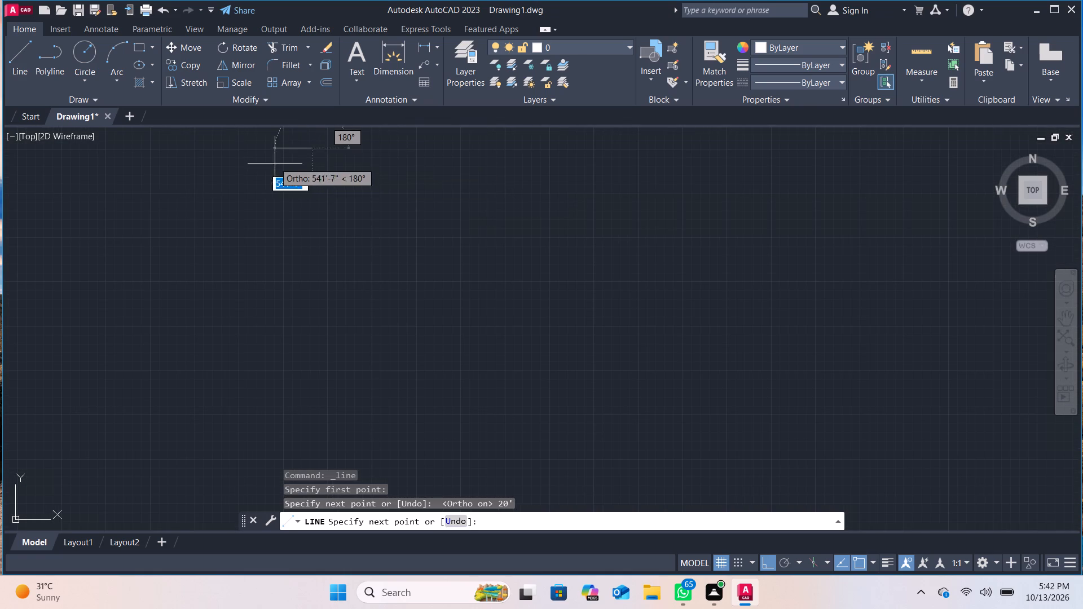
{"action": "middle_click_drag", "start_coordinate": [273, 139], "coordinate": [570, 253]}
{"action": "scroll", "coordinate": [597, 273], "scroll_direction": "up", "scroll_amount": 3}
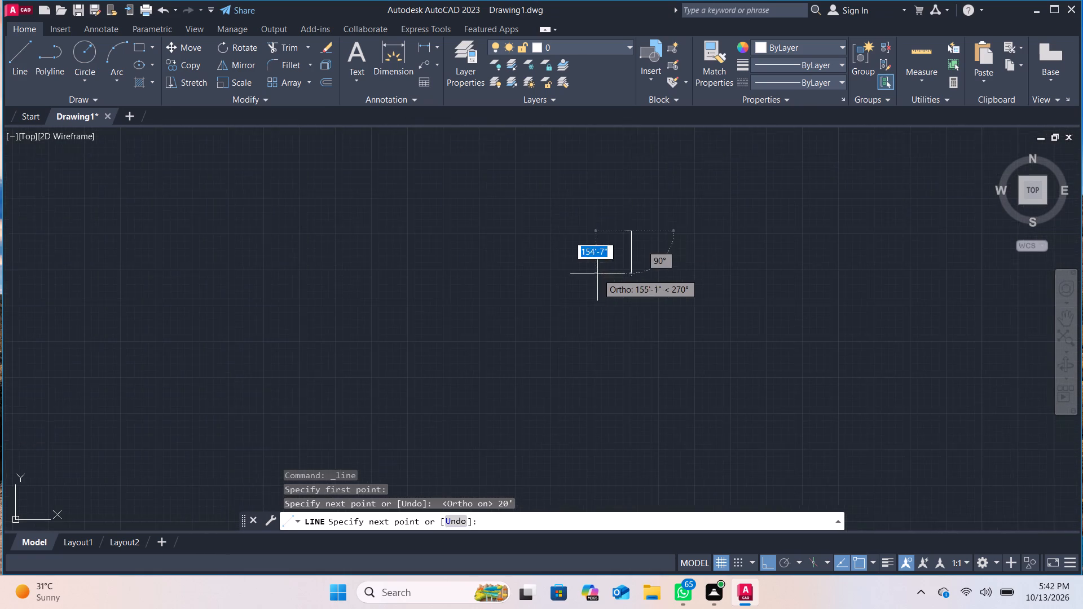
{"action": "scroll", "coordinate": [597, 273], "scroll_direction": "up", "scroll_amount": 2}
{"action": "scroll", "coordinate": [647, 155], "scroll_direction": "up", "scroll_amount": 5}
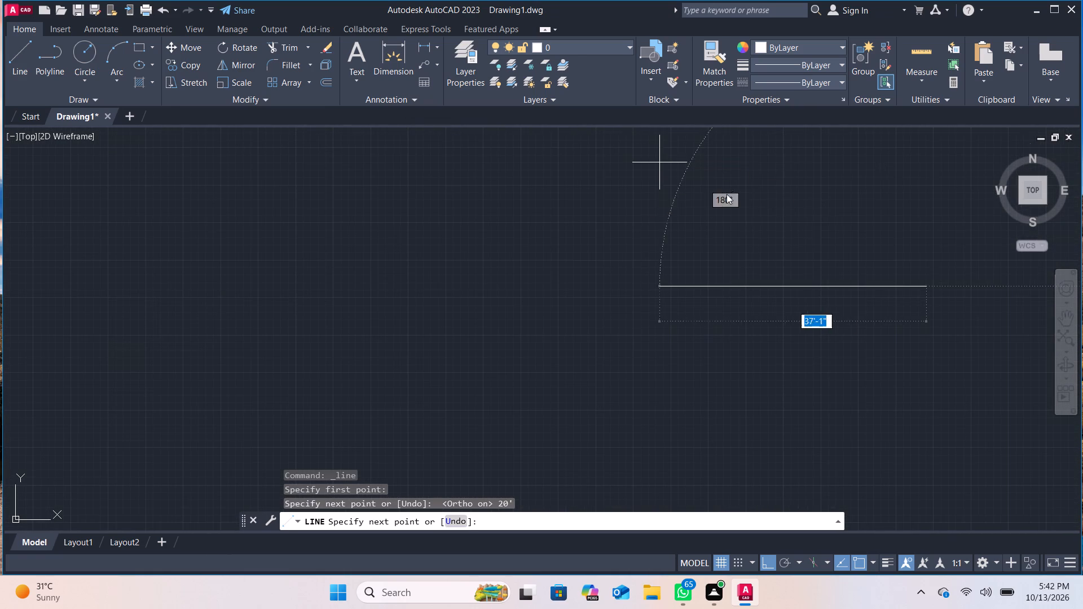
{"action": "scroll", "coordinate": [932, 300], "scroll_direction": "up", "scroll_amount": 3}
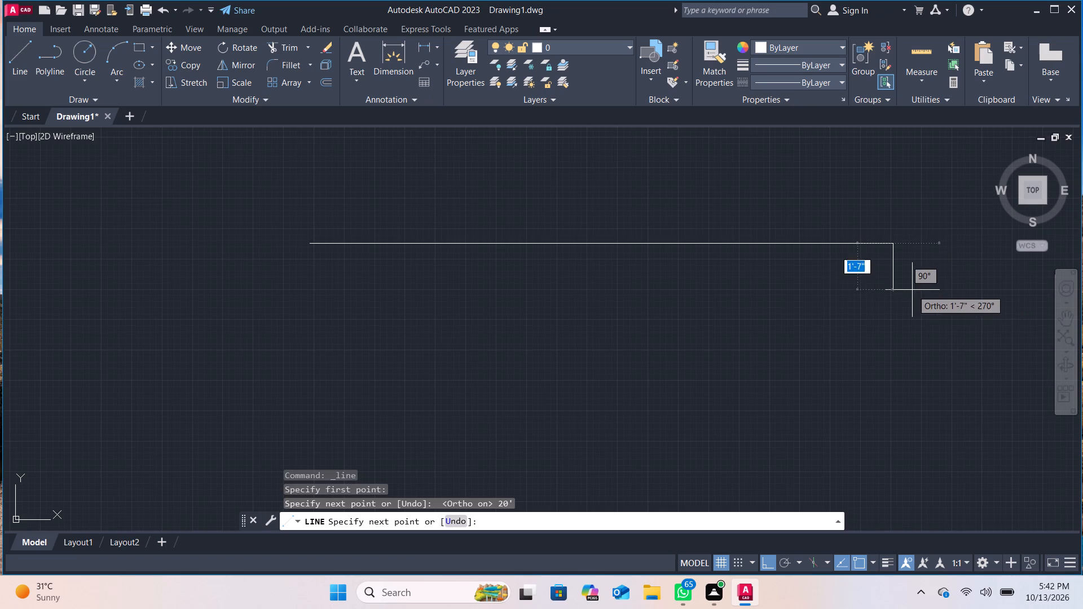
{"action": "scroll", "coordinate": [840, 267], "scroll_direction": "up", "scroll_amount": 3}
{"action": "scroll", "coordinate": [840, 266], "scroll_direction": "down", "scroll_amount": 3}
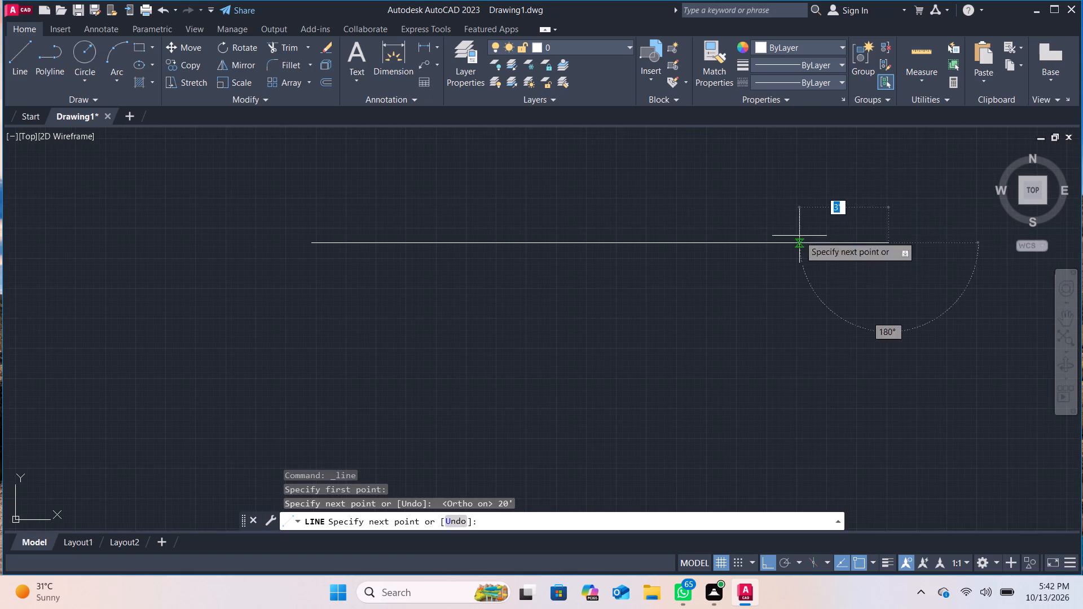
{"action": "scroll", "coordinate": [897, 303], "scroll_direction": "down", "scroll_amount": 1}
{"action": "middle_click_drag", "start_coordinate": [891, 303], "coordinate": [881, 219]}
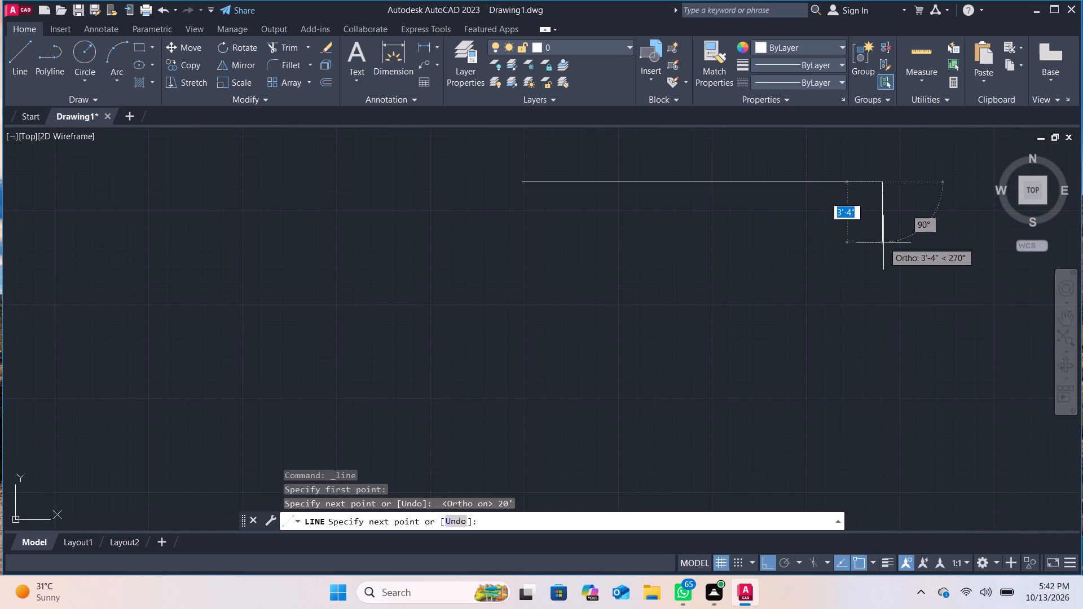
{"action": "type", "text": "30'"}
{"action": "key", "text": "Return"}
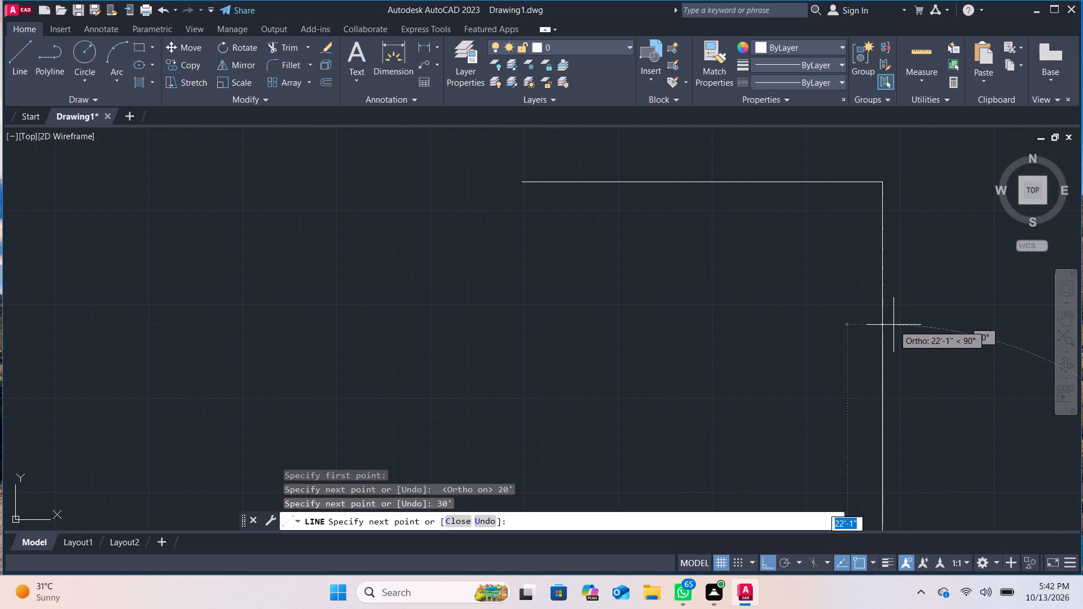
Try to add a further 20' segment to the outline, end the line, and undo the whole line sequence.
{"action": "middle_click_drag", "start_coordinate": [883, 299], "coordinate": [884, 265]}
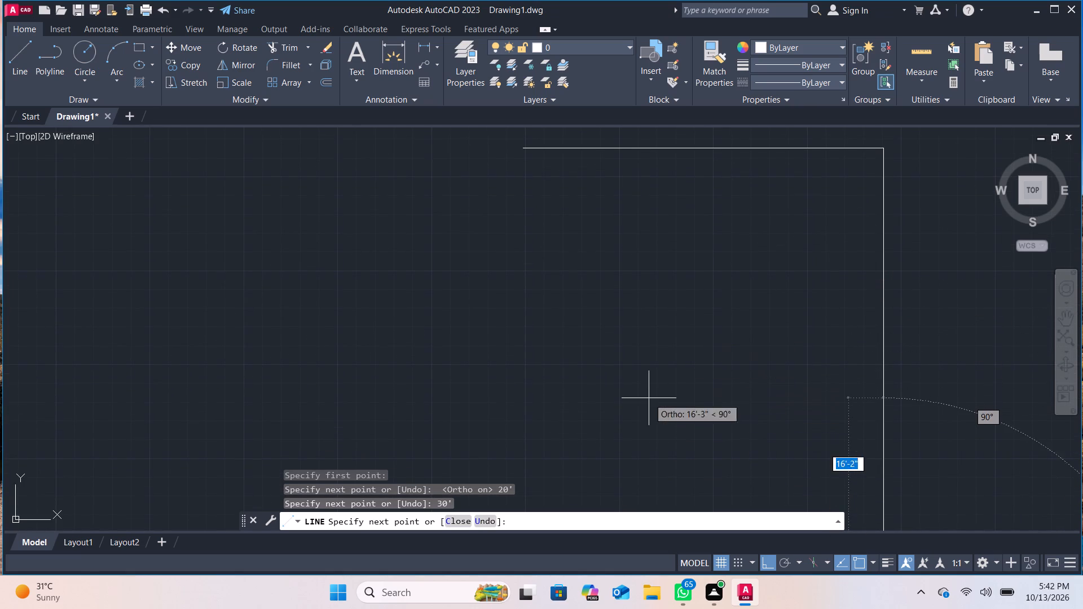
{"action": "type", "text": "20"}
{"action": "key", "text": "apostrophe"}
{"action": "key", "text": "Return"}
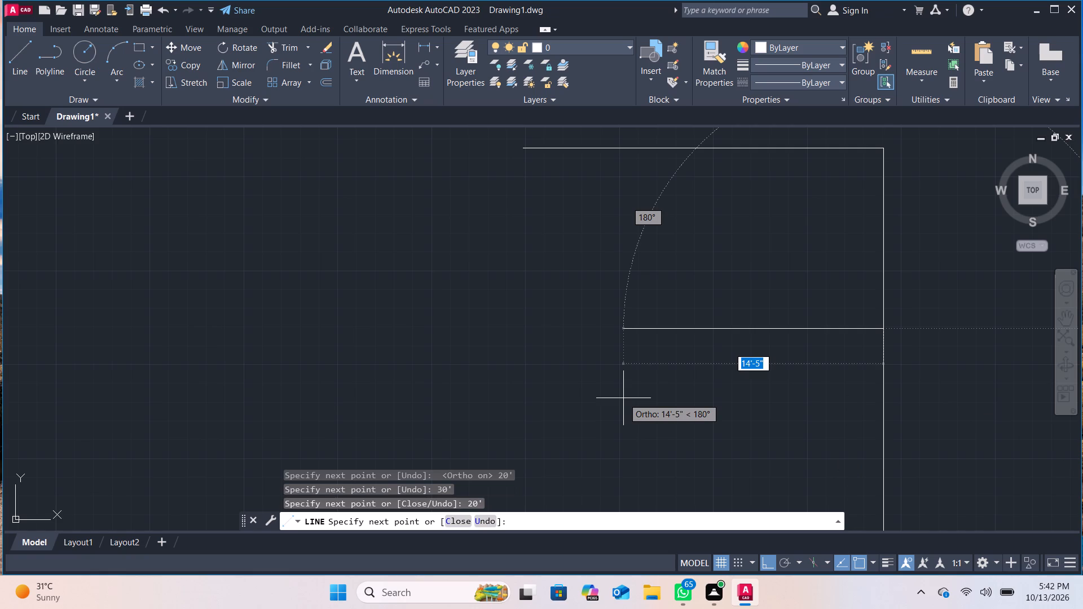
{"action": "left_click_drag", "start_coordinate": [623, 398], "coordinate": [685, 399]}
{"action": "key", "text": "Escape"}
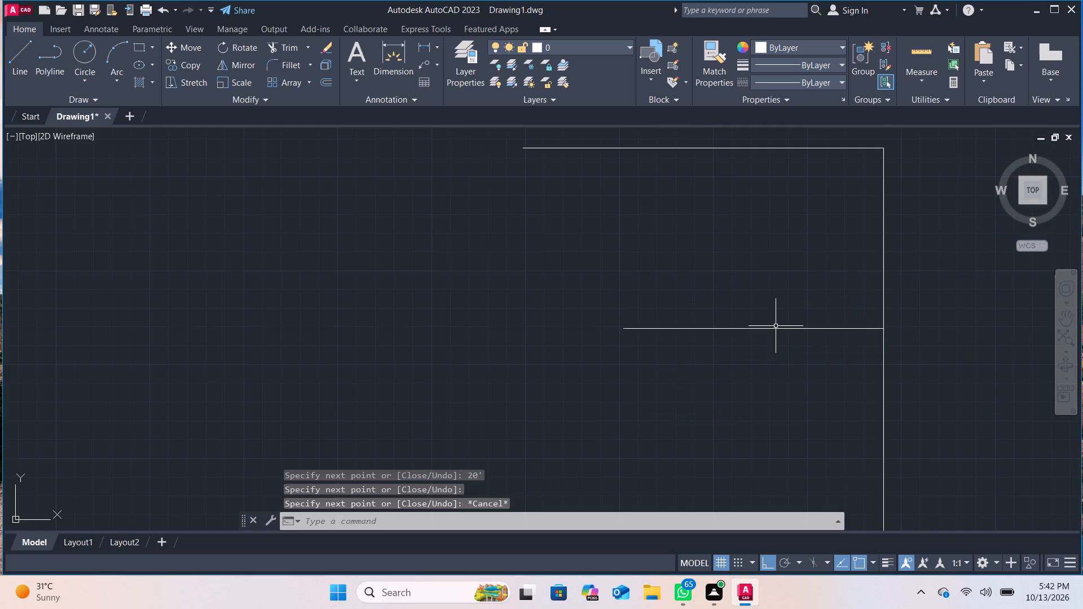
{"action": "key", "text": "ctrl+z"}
Draw a horizontal 20' line to the right in the empty drawing area with Ortho mode turned on.
{"action": "scroll", "coordinate": [776, 325], "scroll_direction": "down", "scroll_amount": 5}
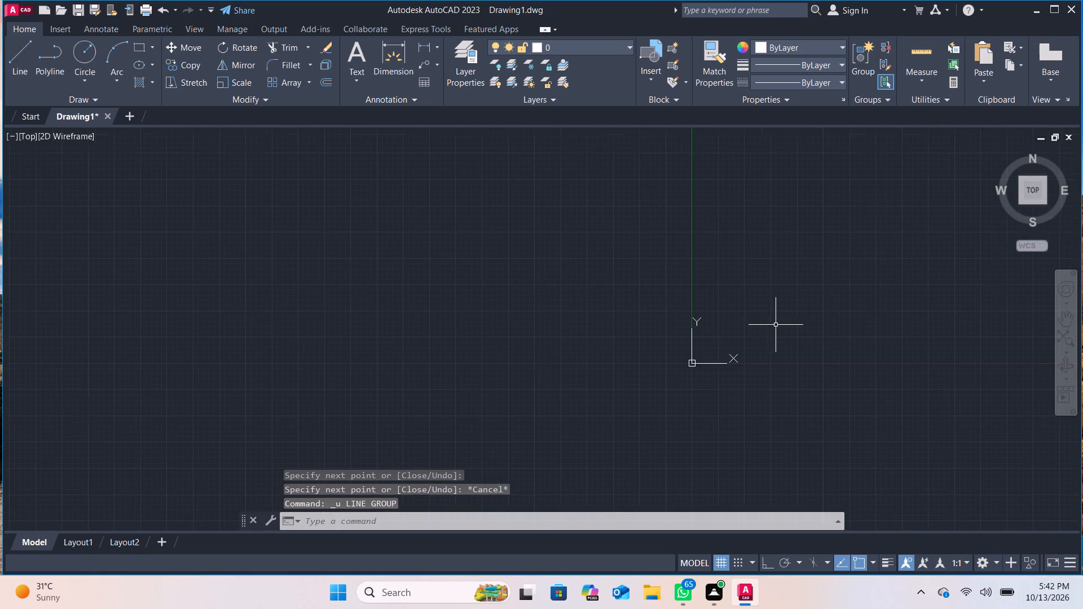
{"action": "scroll", "coordinate": [776, 323], "scroll_direction": "down", "scroll_amount": 4}
{"action": "middle_click_drag", "start_coordinate": [864, 226], "coordinate": [232, 488]}
{"action": "scroll", "coordinate": [525, 262], "scroll_direction": "up", "scroll_amount": 2}
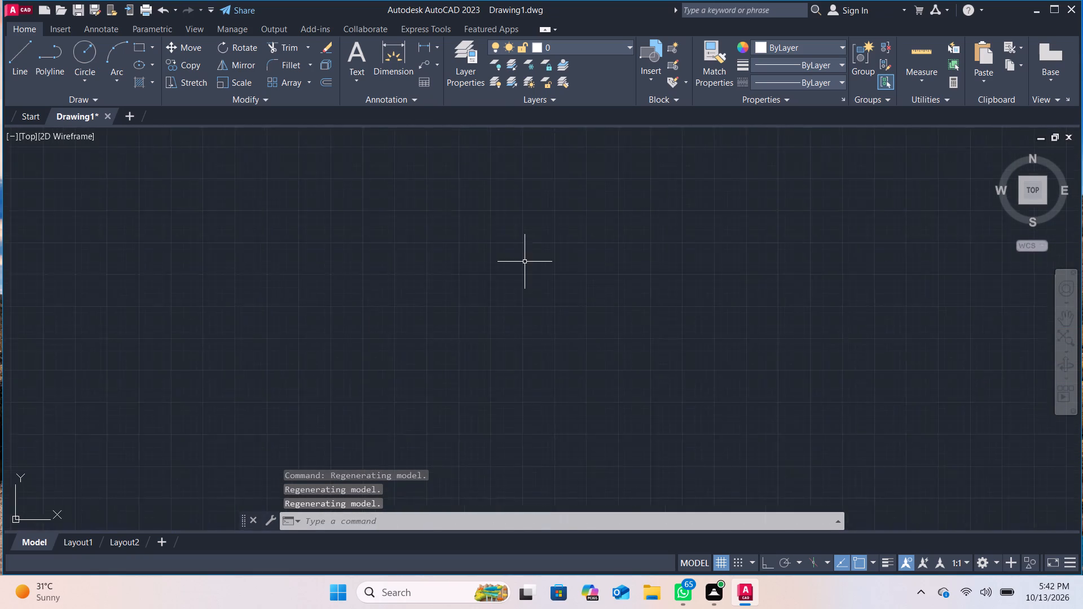
{"action": "scroll", "coordinate": [525, 262], "scroll_direction": "up", "scroll_amount": 1}
{"action": "left_click", "coordinate": [21, 51]}
{"action": "left_click", "coordinate": [465, 176]}
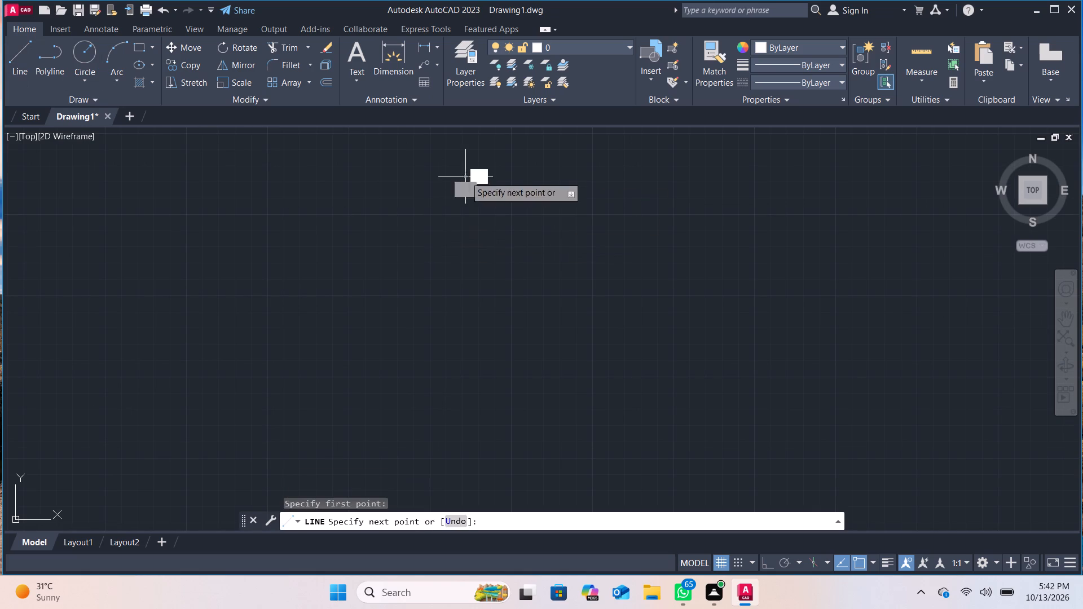
{"action": "left_click", "coordinate": [764, 565]}
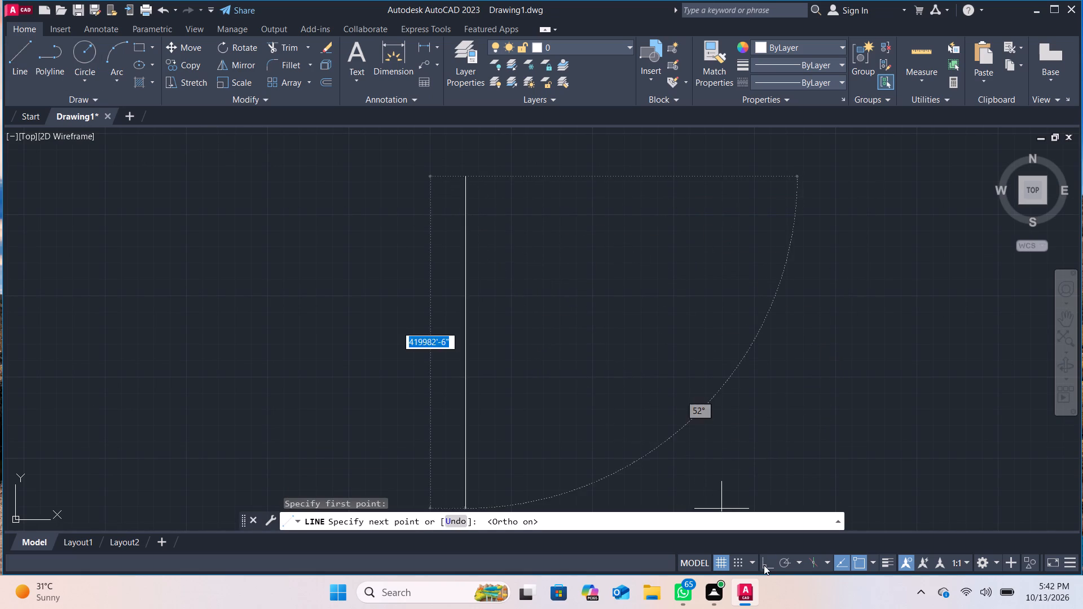
{"action": "type", "text": "20'"}
{"action": "key", "text": "Return"}
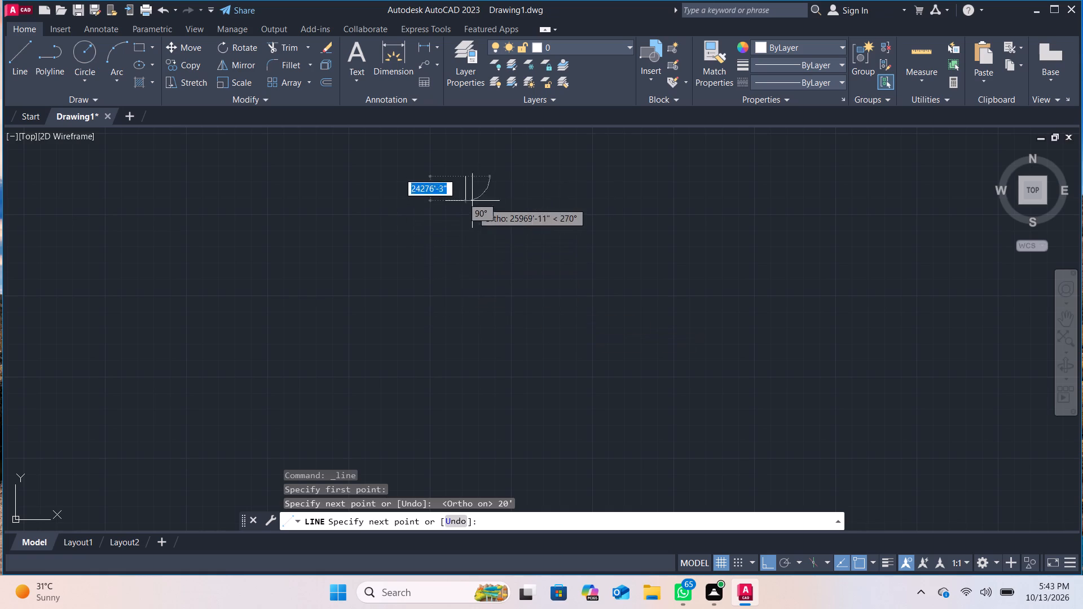
Continue with a vertical 30' line straight down from the right end of the 20' line.
{"action": "scroll", "coordinate": [527, 195], "scroll_direction": "up", "scroll_amount": 2}
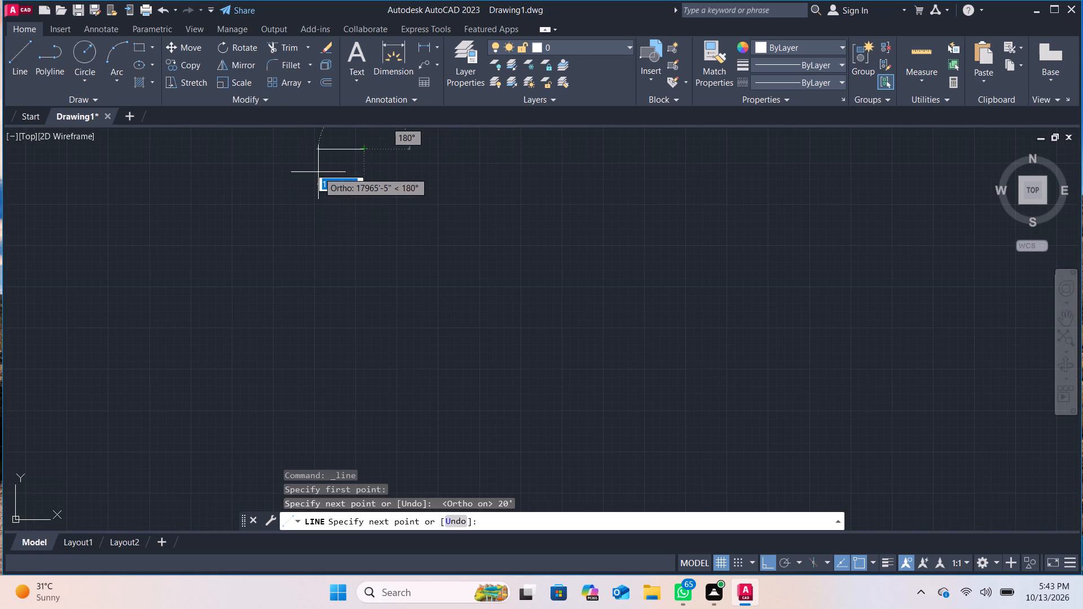
{"action": "middle_click_drag", "start_coordinate": [318, 172], "coordinate": [378, 354]}
{"action": "scroll", "coordinate": [413, 328], "scroll_direction": "up", "scroll_amount": 4}
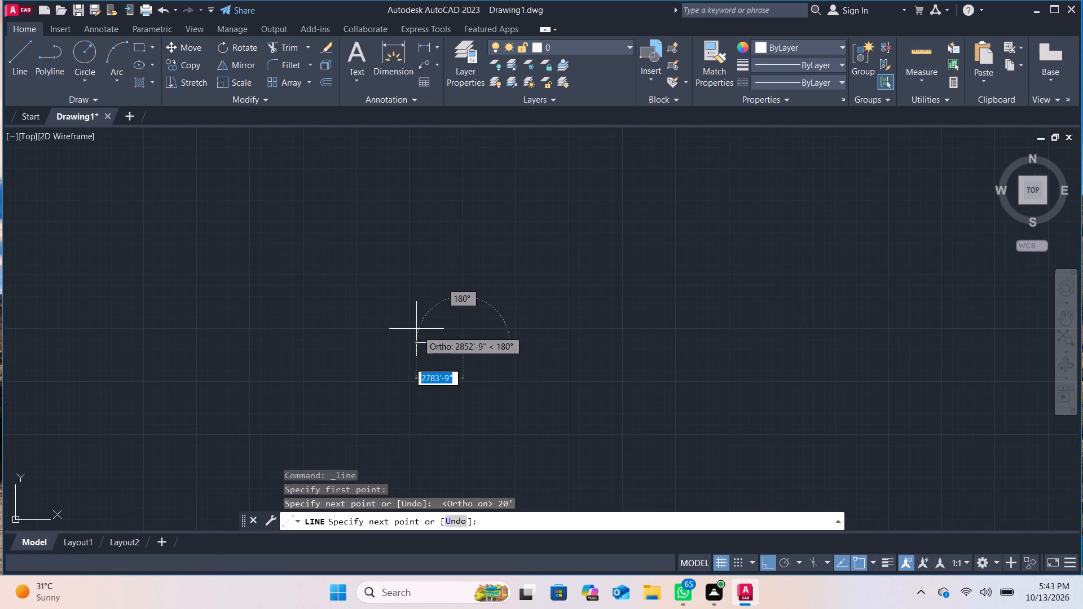
{"action": "scroll", "coordinate": [430, 347], "scroll_direction": "up", "scroll_amount": 5}
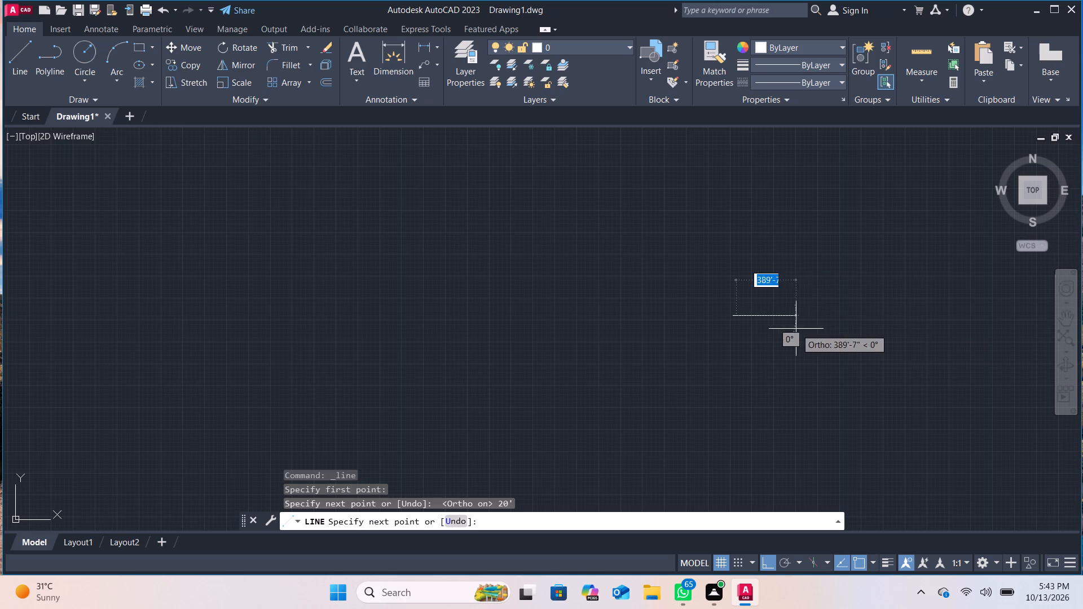
{"action": "scroll", "coordinate": [736, 324], "scroll_direction": "up", "scroll_amount": 3}
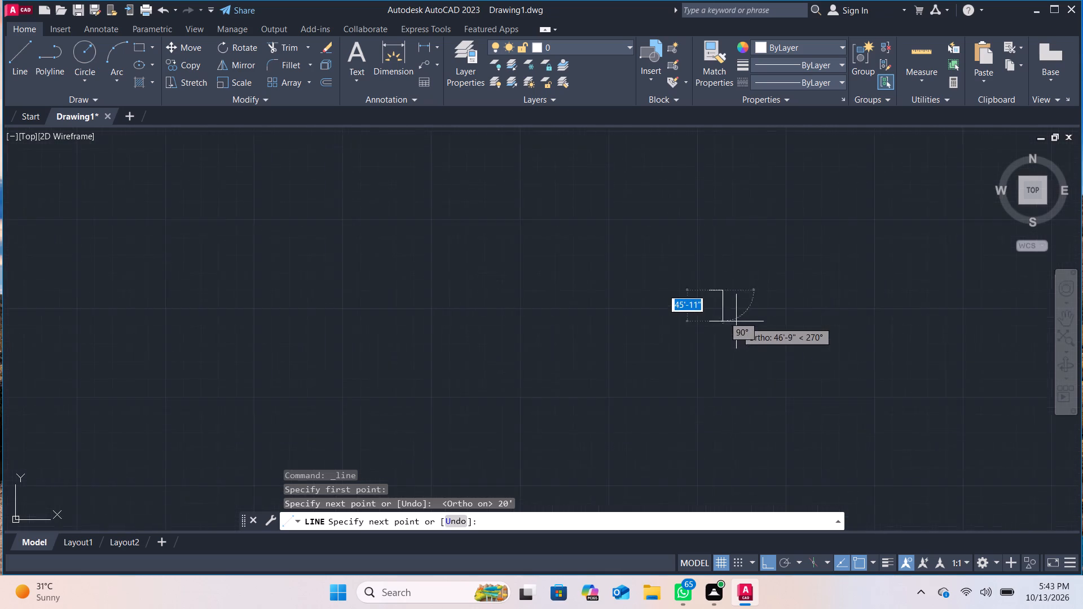
{"action": "scroll", "coordinate": [736, 319], "scroll_direction": "up", "scroll_amount": 1}
{"action": "scroll", "coordinate": [667, 280], "scroll_direction": "up", "scroll_amount": 5}
{"action": "middle_click_drag", "start_coordinate": [983, 262], "coordinate": [983, 263]}
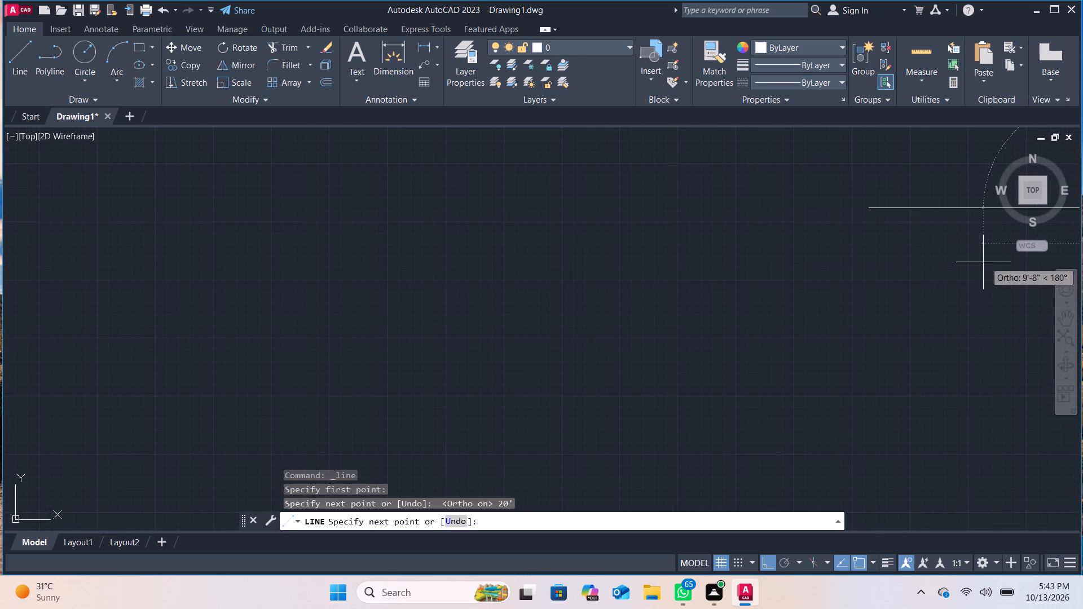
{"action": "middle_click_drag", "start_coordinate": [983, 263], "coordinate": [549, 261]}
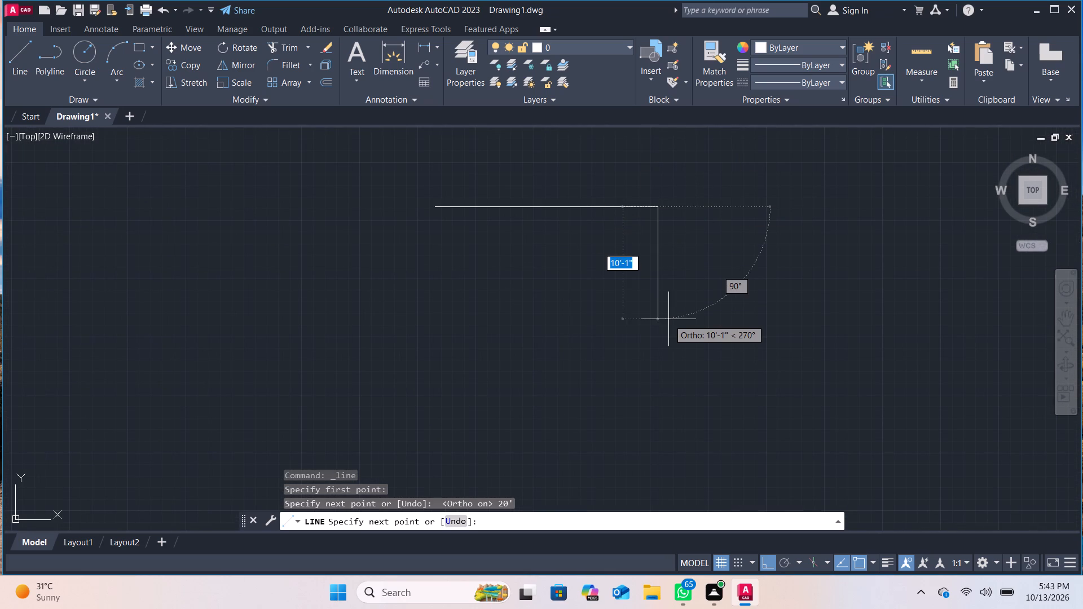
{"action": "type", "text": "30'"}
{"action": "key", "text": "Return"}
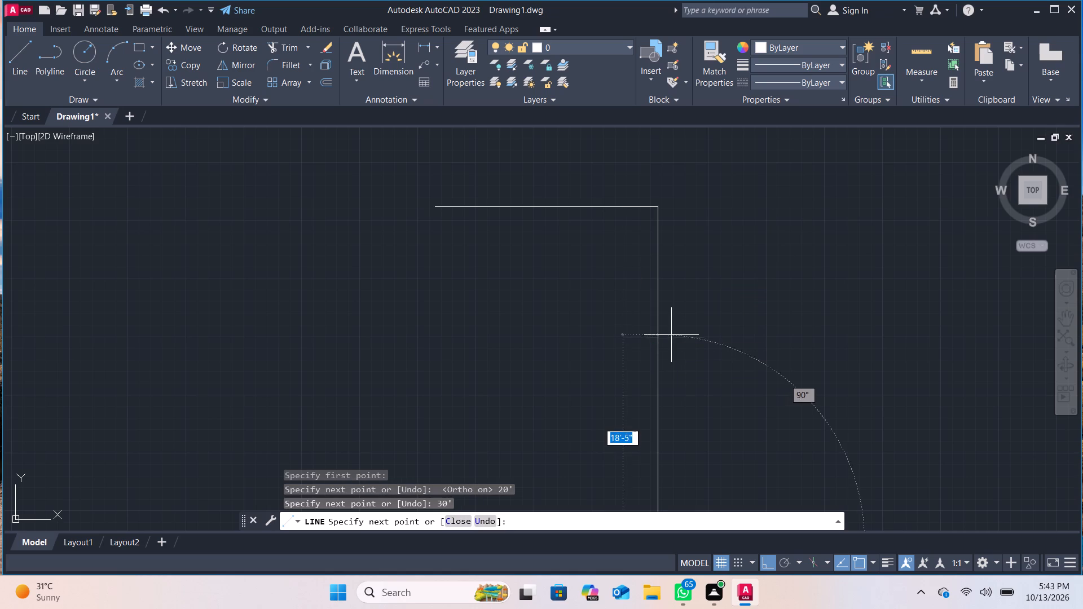
Complete the rectangle with a 20' line to the left and a 30' line up to the starting point, and end the Line command.
{"action": "middle_click_drag", "start_coordinate": [676, 334], "coordinate": [673, 205]}
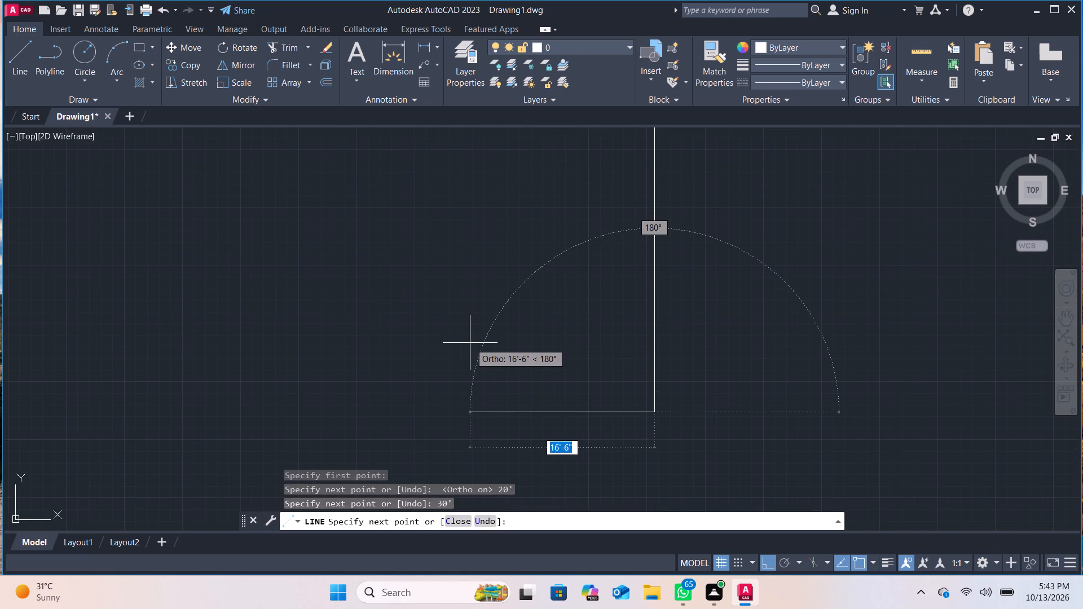
{"action": "type", "text": "20'"}
{"action": "key", "text": "Return"}
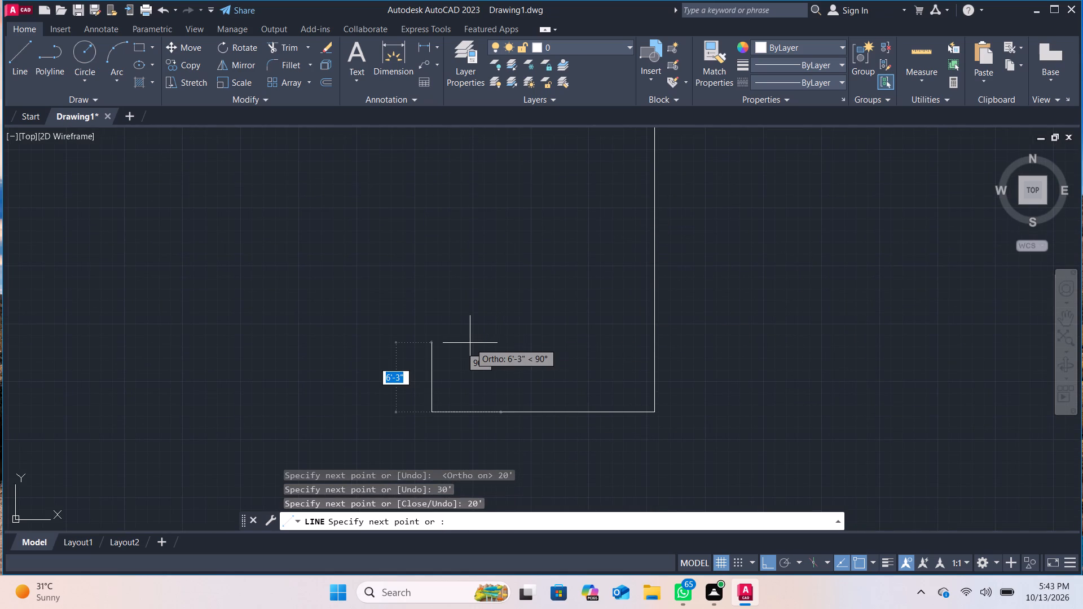
{"action": "type", "text": "30'"}
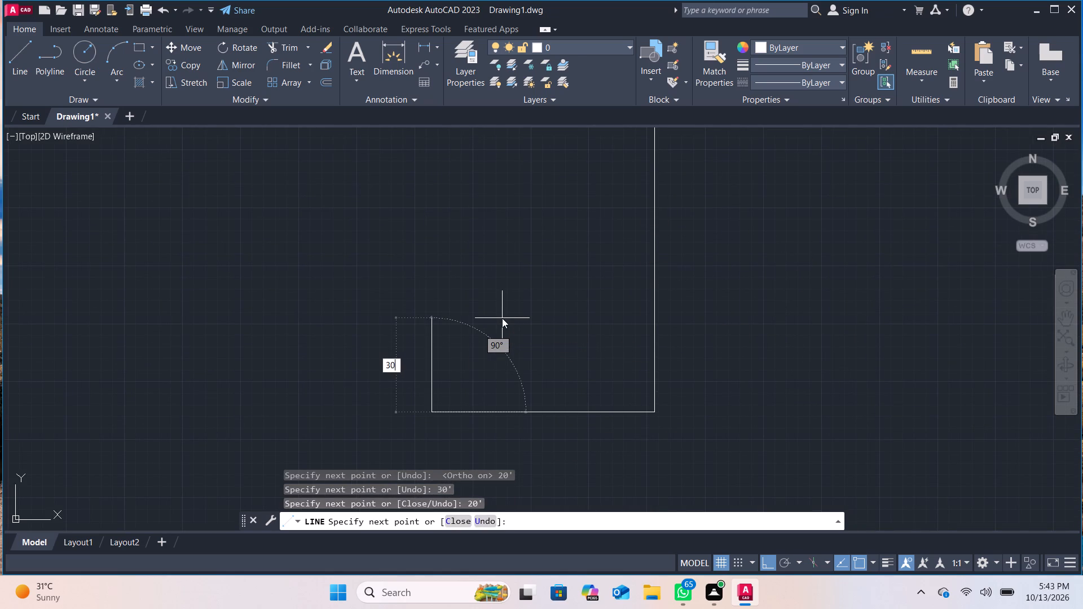
{"action": "key", "text": "Return"}
{"action": "scroll", "coordinate": [520, 315], "scroll_direction": "down", "scroll_amount": 2}
{"action": "scroll", "coordinate": [521, 314], "scroll_direction": "up", "scroll_amount": 1}
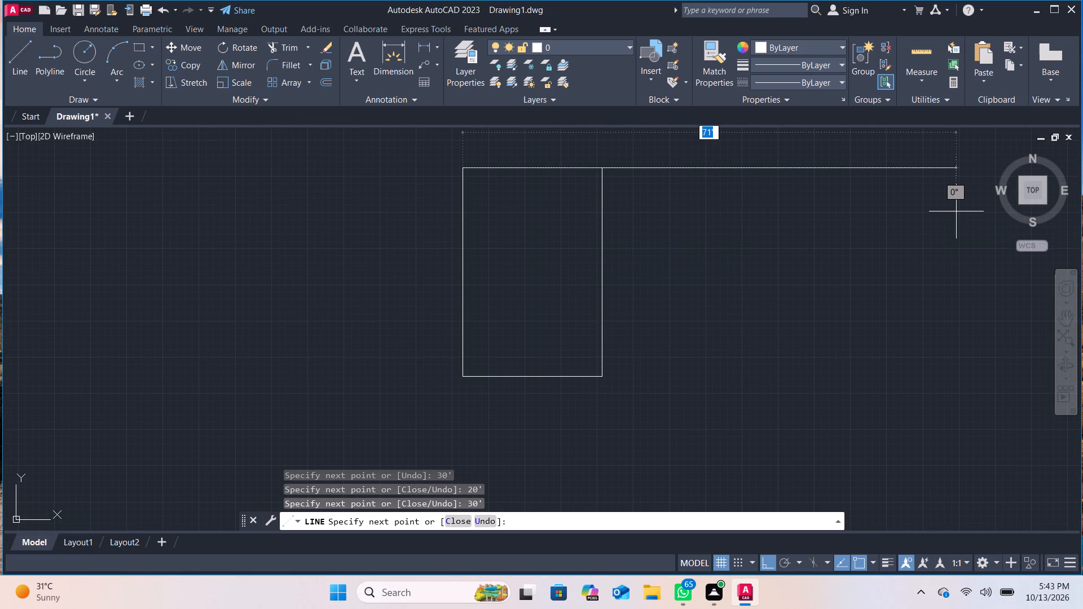
{"action": "key", "text": "Escape"}
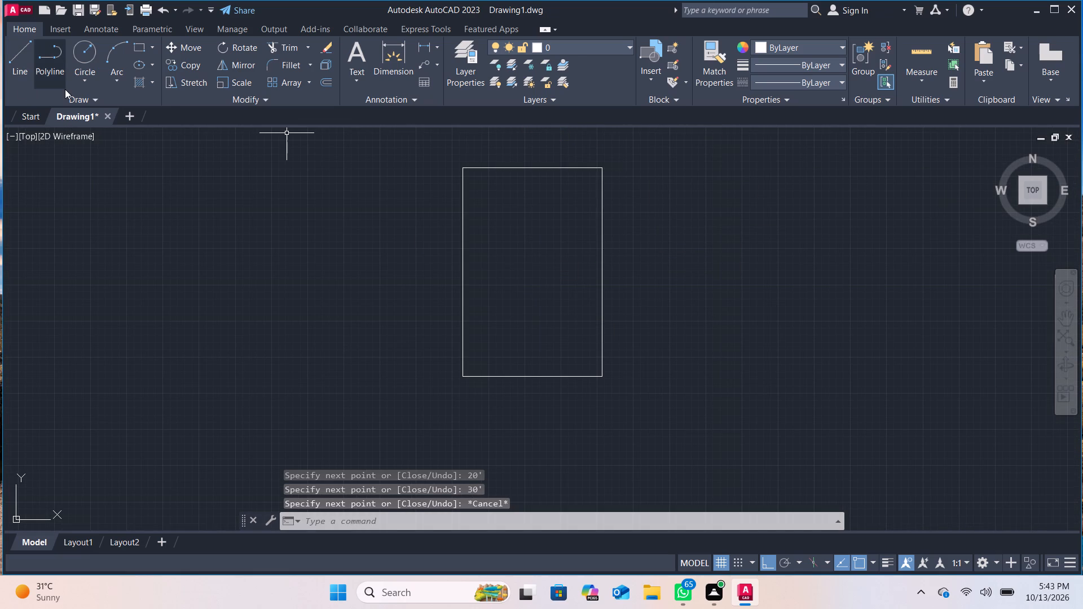
Join the rectangle's four lines into a single polyline with the Join command.
{"action": "left_click", "coordinate": [385, 517]}
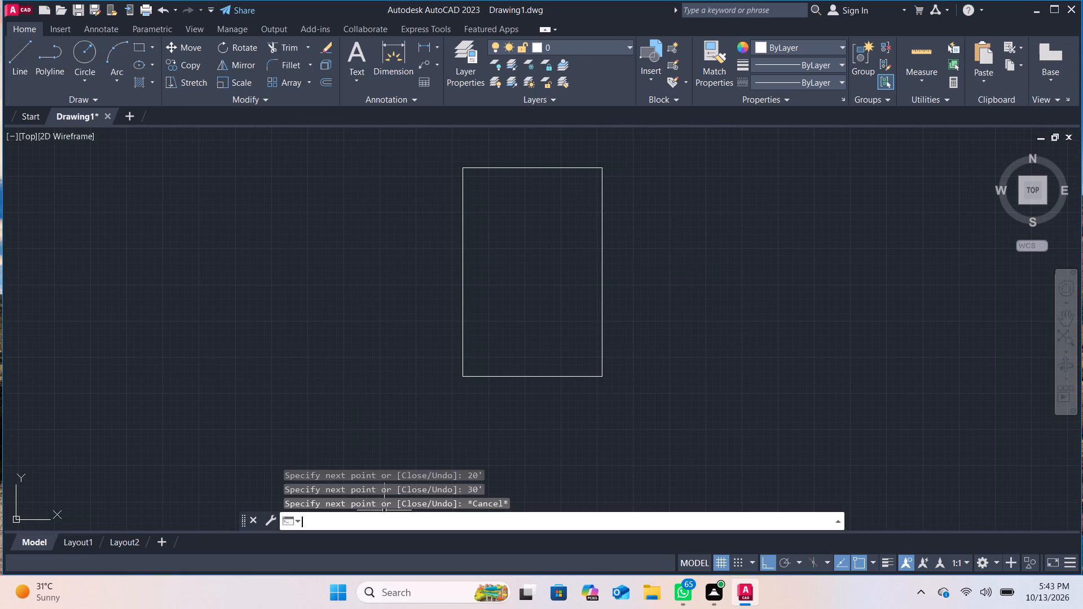
{"action": "key", "text": "j"}
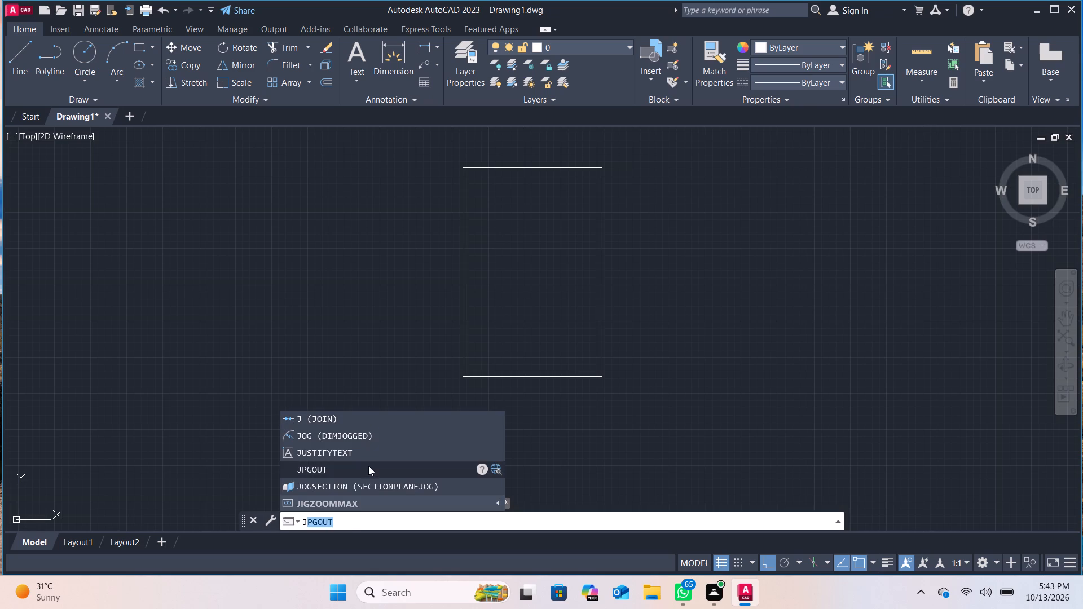
{"action": "left_click", "coordinate": [340, 417]}
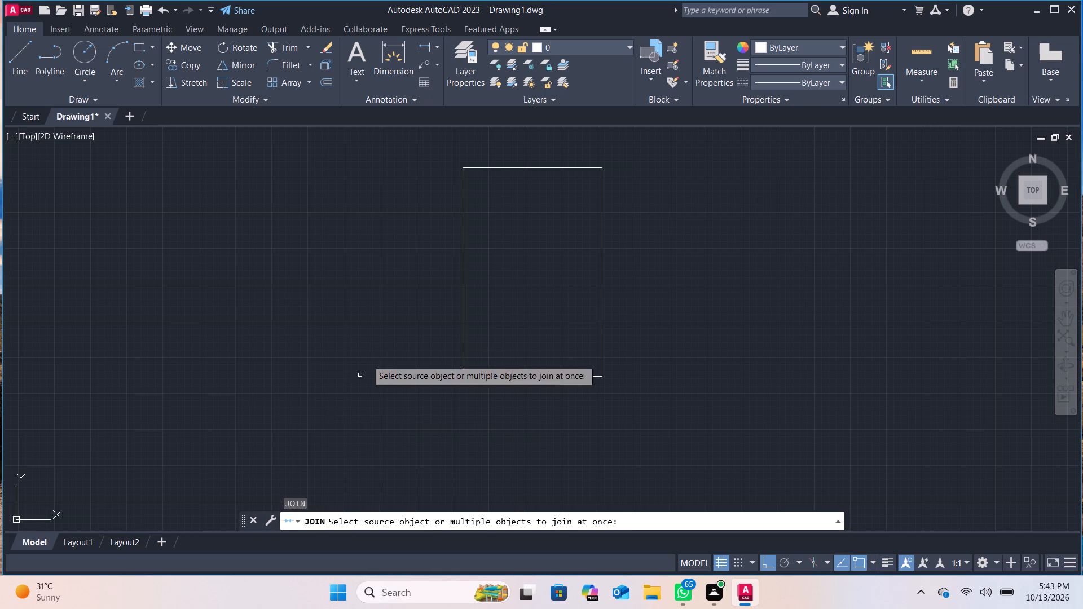
{"action": "left_click", "coordinate": [479, 169]}
{"action": "left_click", "coordinate": [462, 201]}
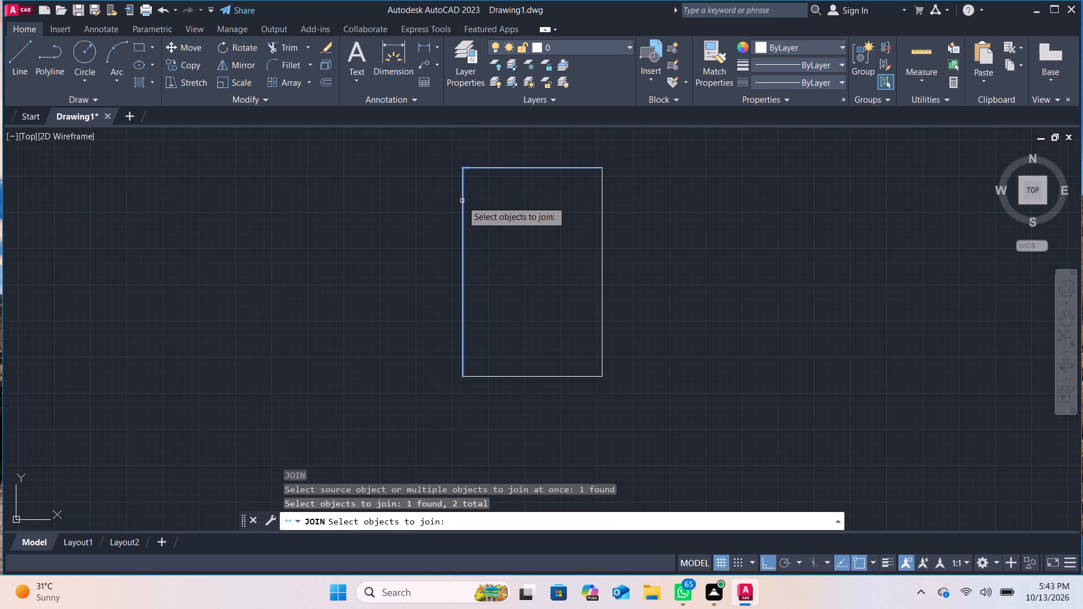
{"action": "left_click", "coordinate": [506, 376]}
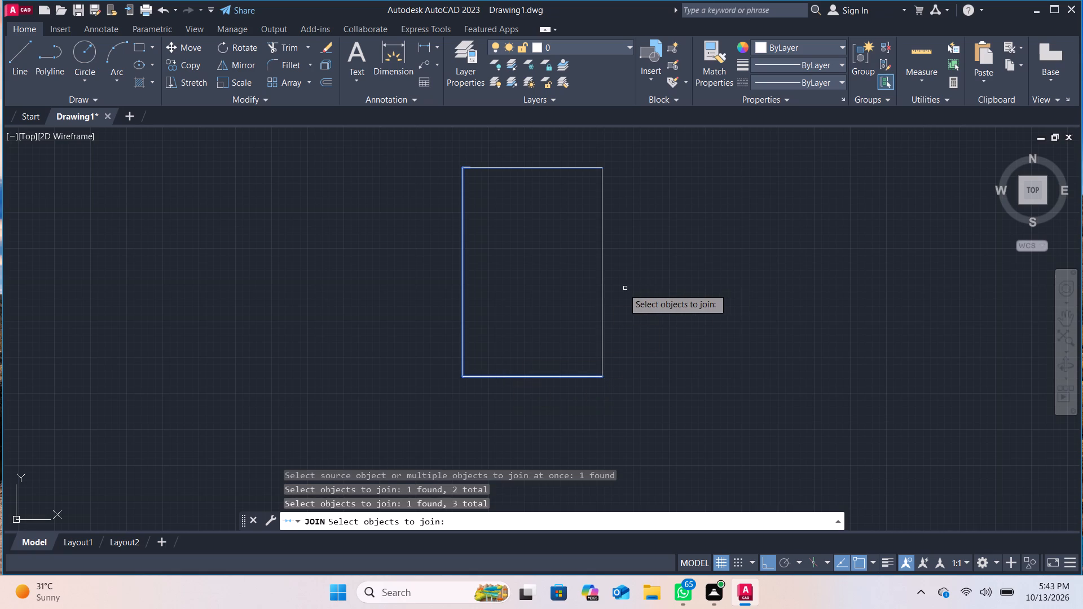
{"action": "left_click", "coordinate": [601, 295]}
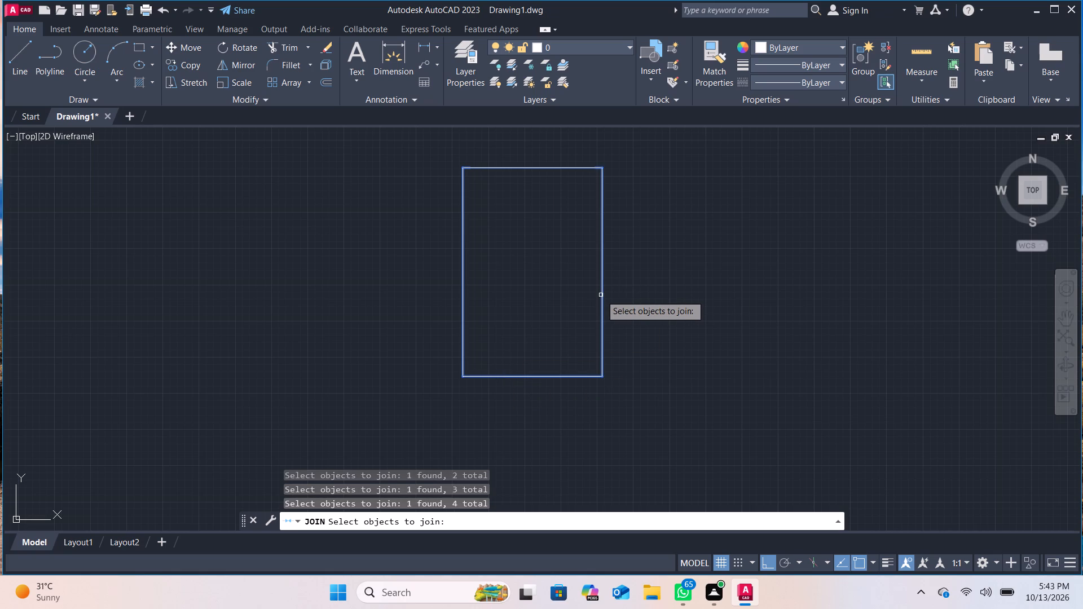
{"action": "key", "text": "Return"}
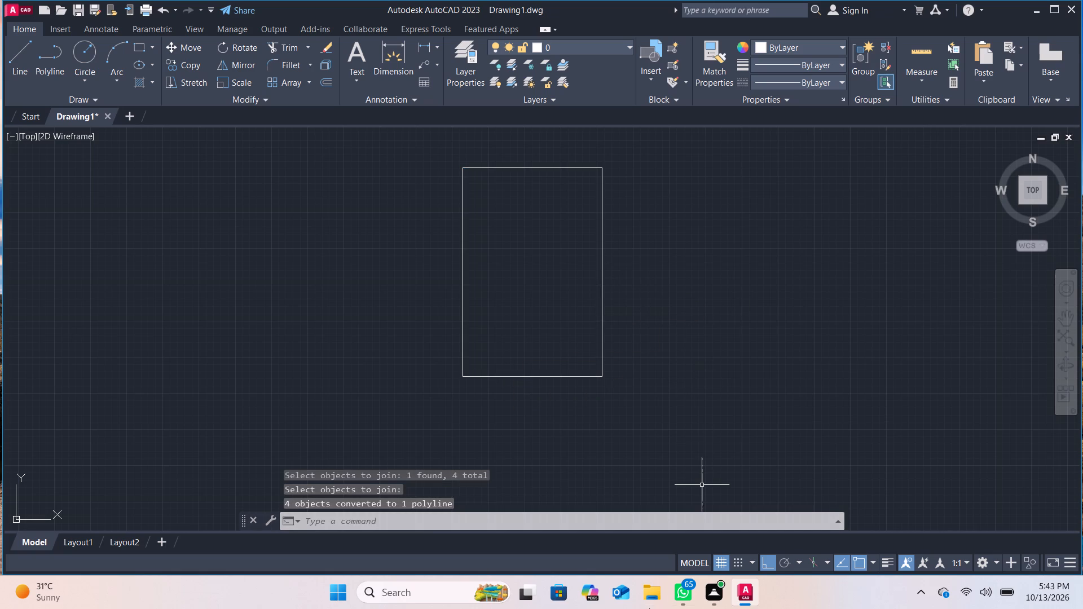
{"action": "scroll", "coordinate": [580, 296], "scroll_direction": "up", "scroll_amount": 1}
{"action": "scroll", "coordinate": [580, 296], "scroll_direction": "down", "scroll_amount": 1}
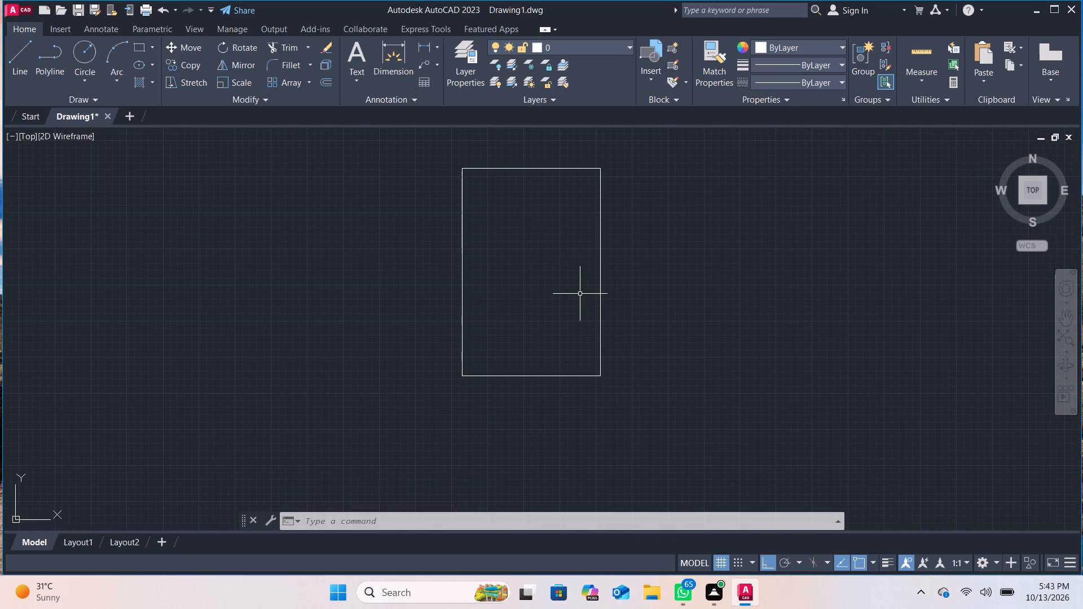
Offset the rectangular outline 9" inward to form the outer wall thickness.
{"action": "scroll", "coordinate": [520, 195], "scroll_direction": "up", "scroll_amount": 1}
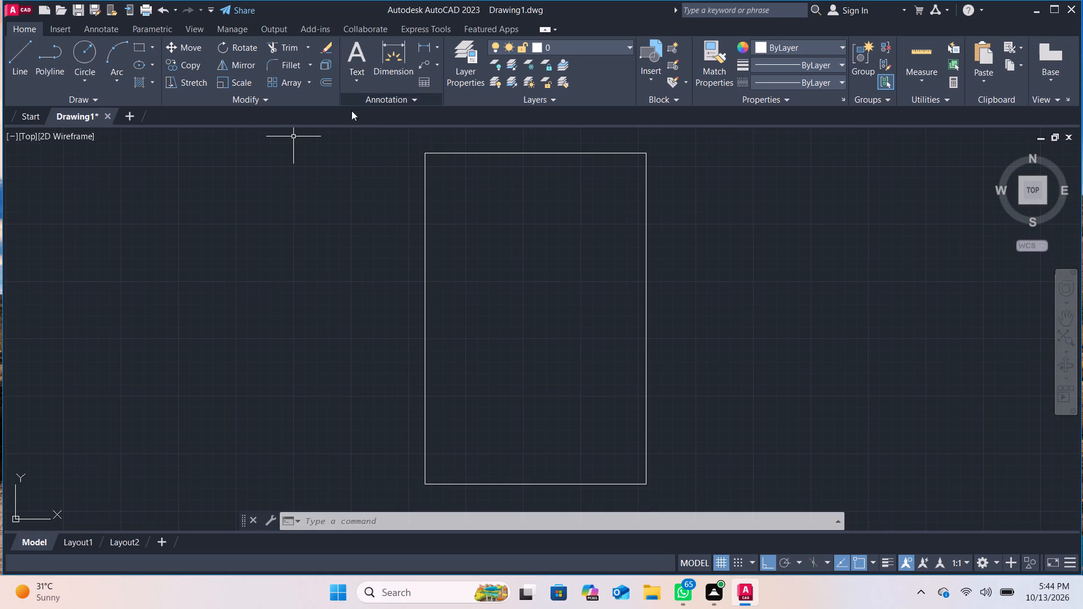
{"action": "left_click", "coordinate": [321, 78]}
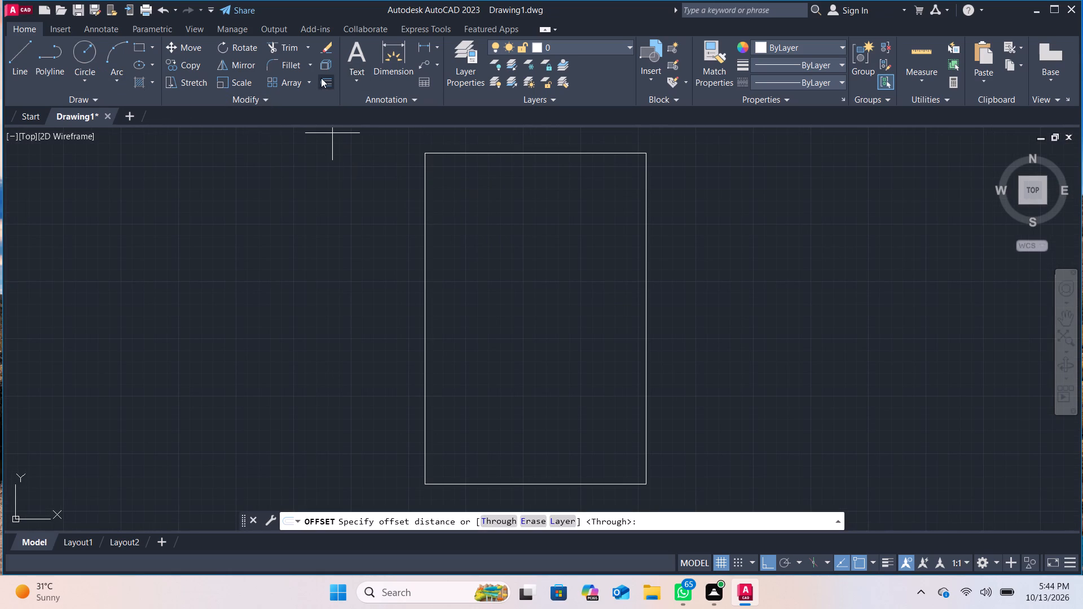
{"action": "key", "text": "Return"}
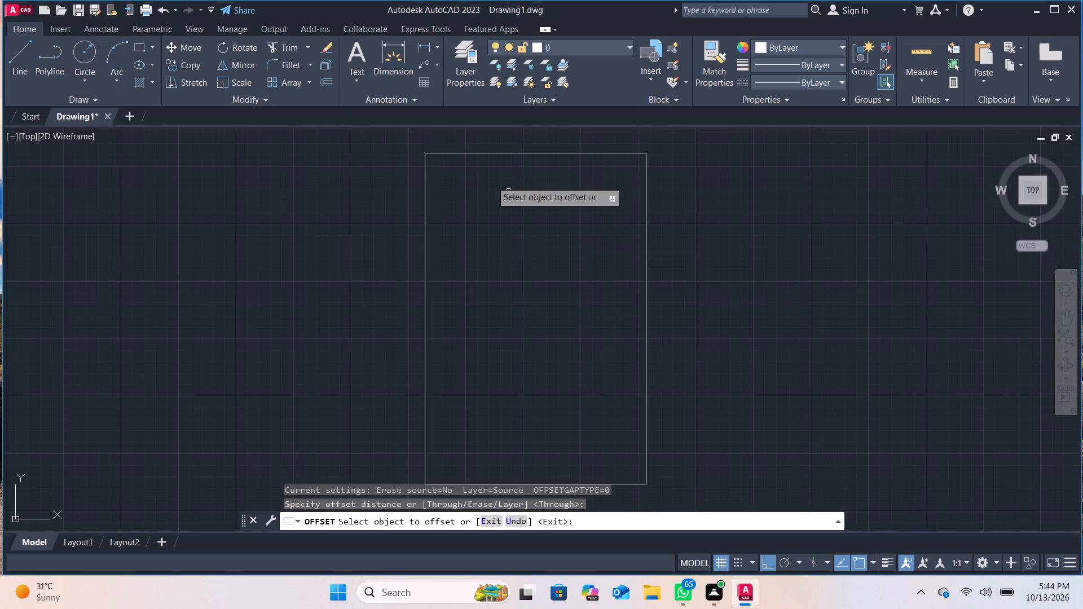
{"action": "left_click", "coordinate": [523, 153]}
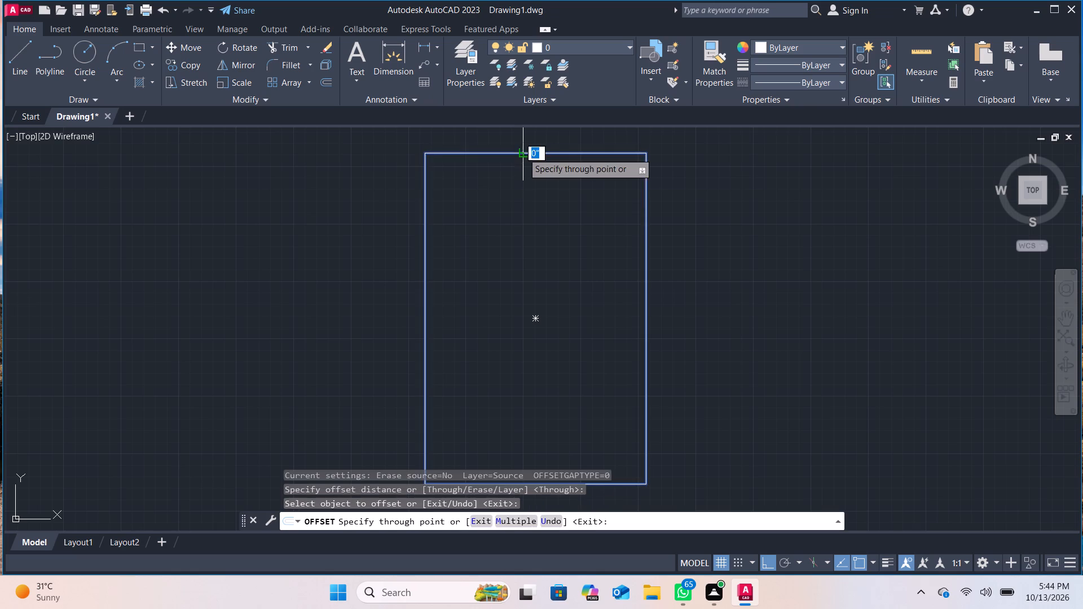
{"action": "key", "text": "9"}
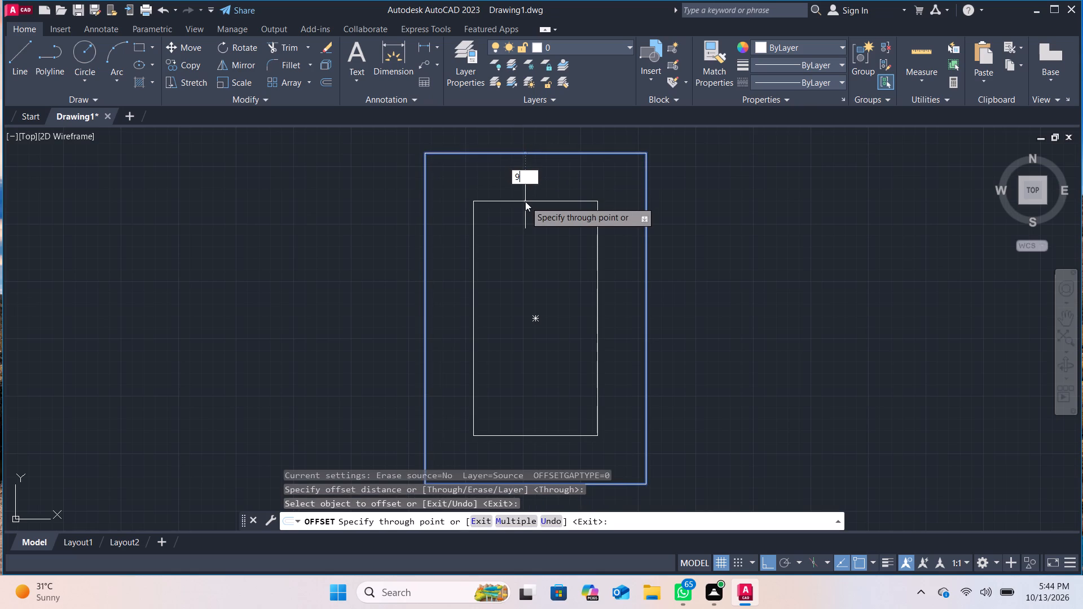
{"action": "key", "text": "Return"}
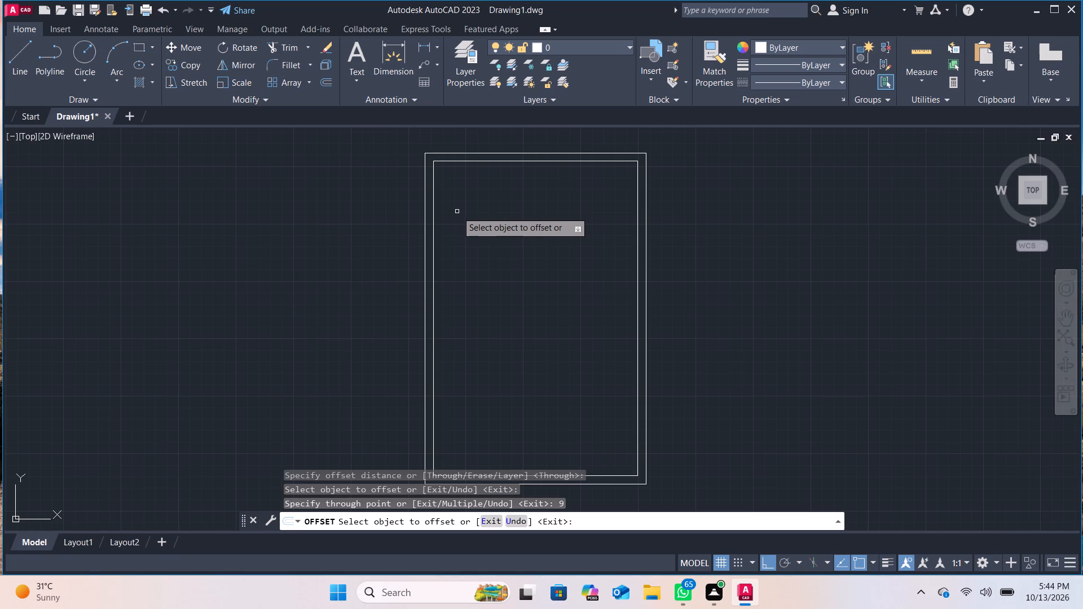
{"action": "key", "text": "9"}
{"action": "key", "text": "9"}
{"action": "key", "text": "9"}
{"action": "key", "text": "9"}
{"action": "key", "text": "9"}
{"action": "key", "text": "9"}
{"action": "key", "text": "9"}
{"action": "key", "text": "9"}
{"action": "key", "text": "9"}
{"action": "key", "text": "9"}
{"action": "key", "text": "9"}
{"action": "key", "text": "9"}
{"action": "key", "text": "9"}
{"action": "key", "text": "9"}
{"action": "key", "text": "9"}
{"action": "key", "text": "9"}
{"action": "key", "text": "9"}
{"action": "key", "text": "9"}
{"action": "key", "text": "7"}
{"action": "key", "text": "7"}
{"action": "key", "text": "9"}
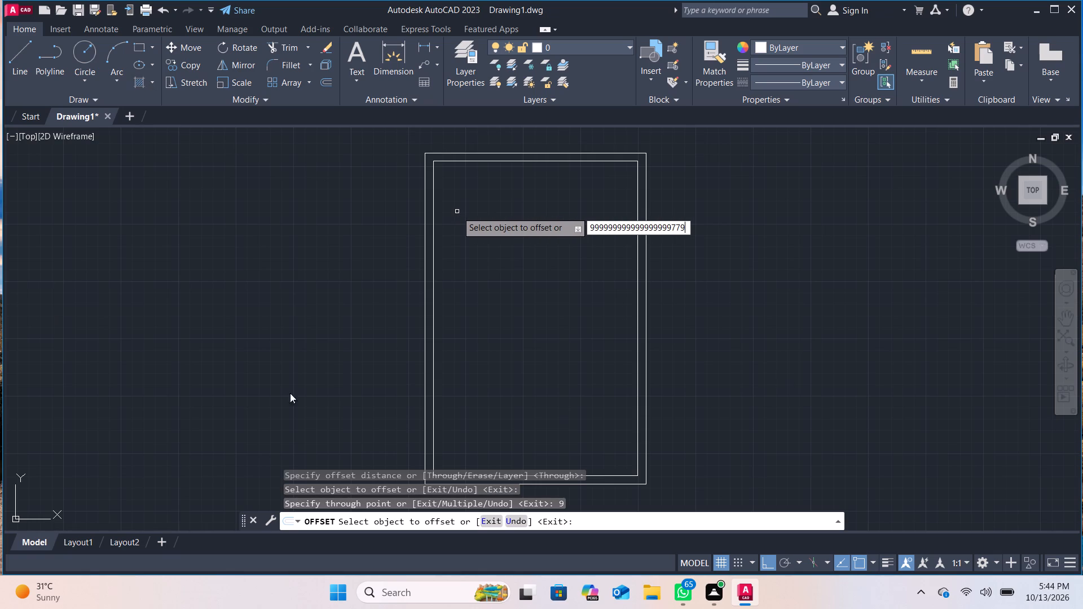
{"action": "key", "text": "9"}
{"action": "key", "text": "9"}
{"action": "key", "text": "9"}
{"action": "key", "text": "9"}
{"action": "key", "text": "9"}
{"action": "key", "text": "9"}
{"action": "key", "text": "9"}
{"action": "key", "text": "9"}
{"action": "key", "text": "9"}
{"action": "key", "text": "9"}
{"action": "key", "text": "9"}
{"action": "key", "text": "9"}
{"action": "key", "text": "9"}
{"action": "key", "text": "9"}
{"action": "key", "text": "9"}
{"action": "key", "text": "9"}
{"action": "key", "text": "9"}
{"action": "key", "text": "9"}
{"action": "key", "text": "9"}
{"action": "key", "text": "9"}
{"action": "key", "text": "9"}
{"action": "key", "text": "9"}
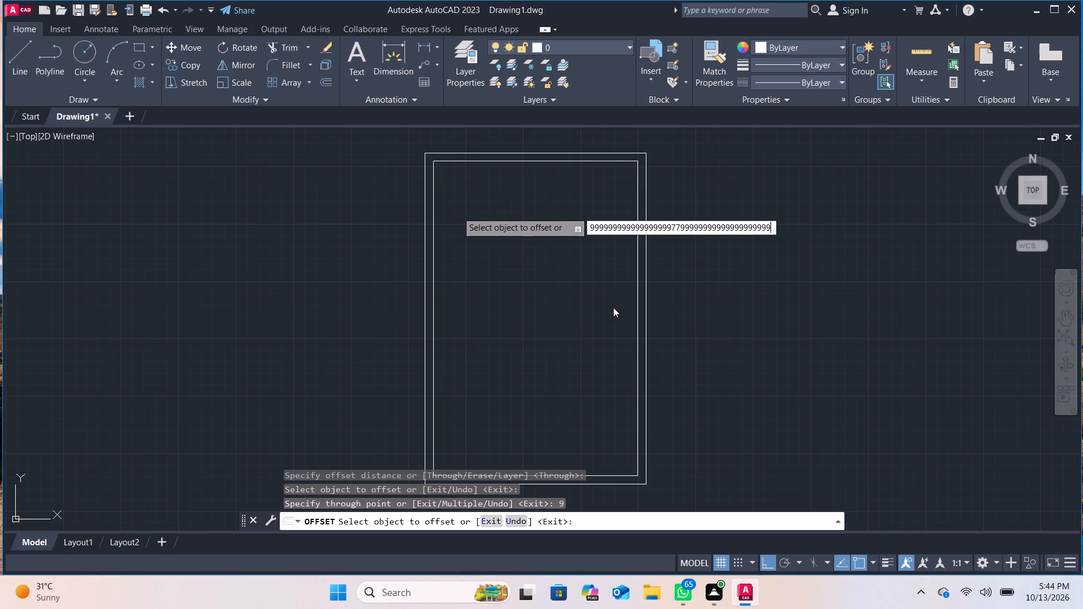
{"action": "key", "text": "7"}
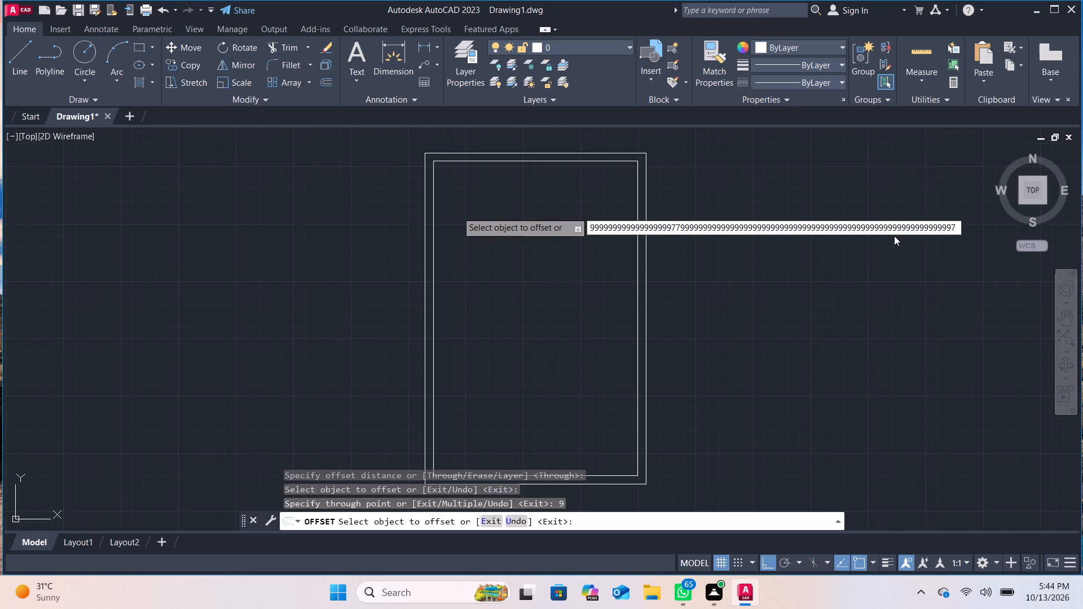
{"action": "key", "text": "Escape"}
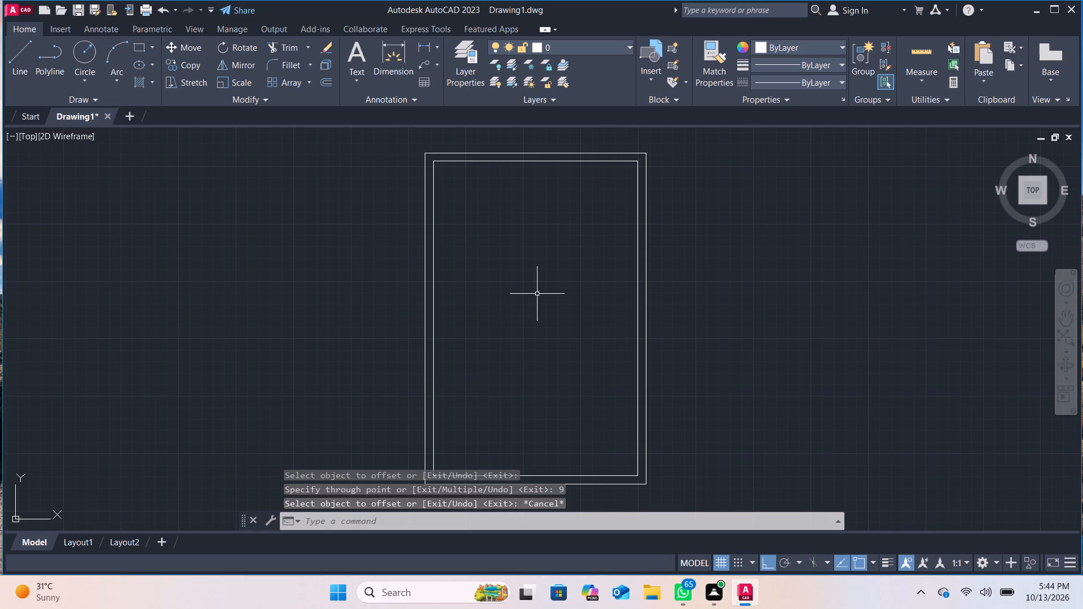
Explode the inner rectangle into separate lines.
{"action": "type", "text": "ex"}
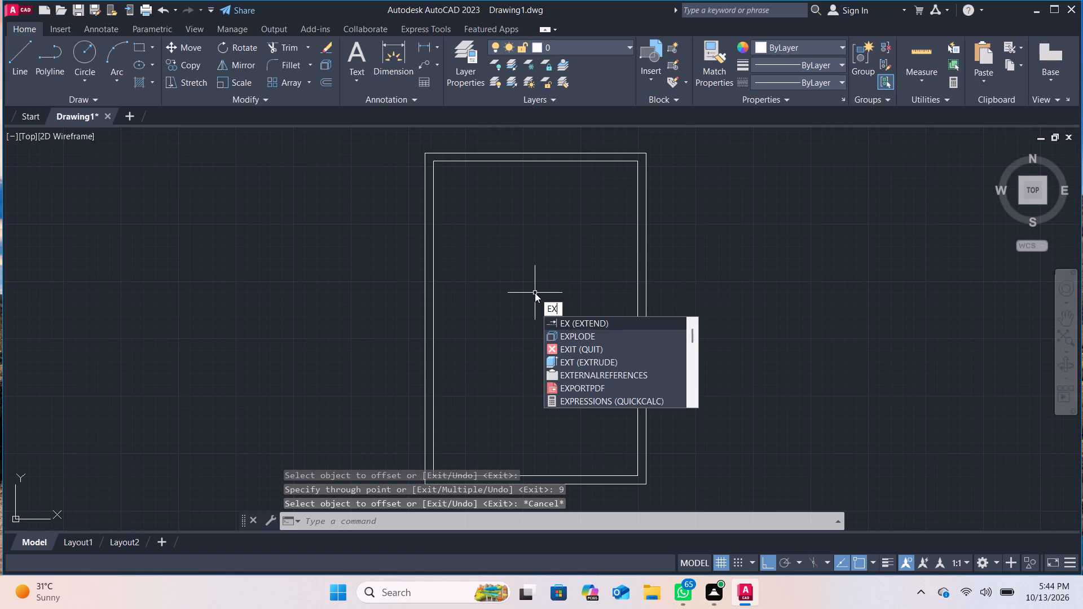
{"action": "left_click", "coordinate": [586, 338]}
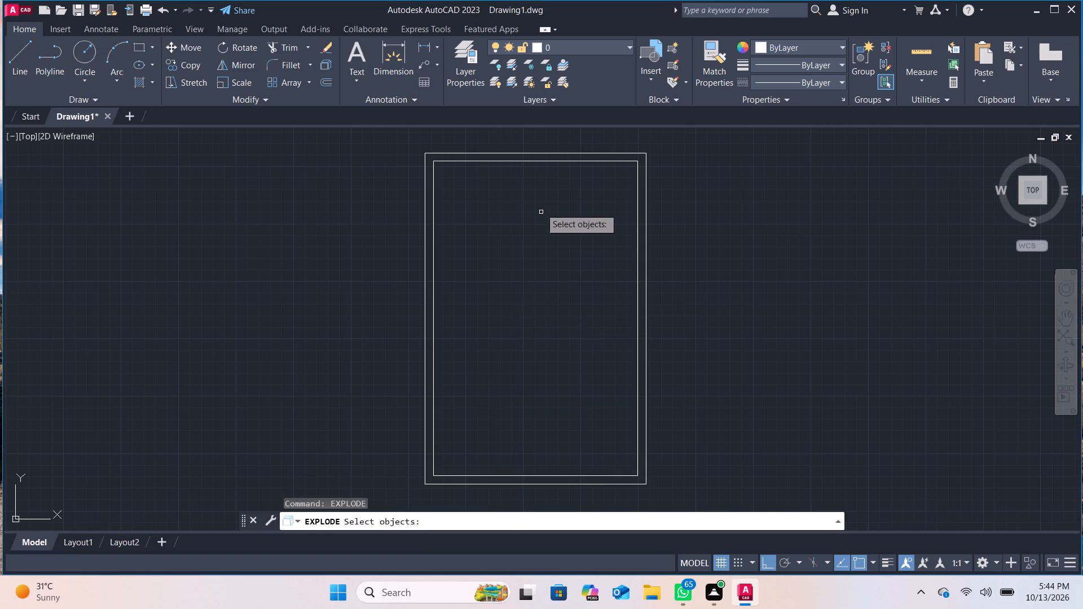
{"action": "left_click", "coordinate": [522, 161]}
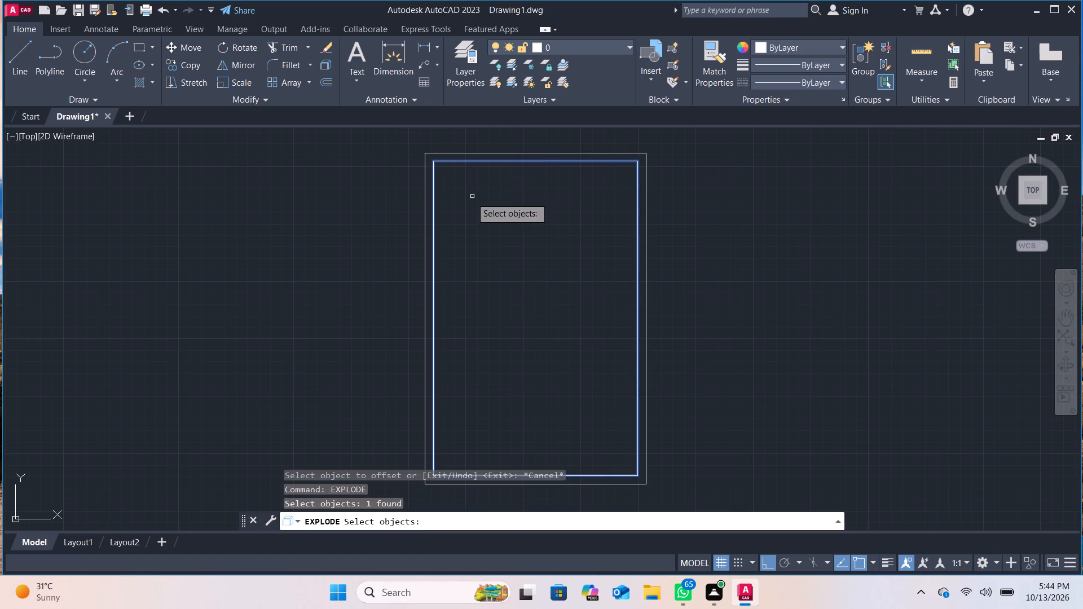
{"action": "key", "text": "Return"}
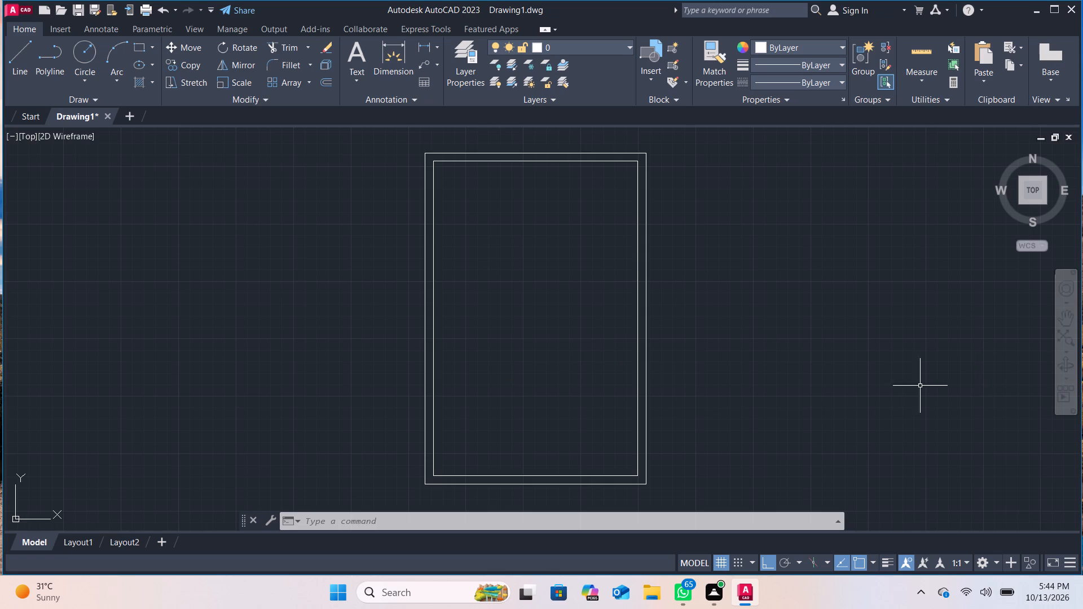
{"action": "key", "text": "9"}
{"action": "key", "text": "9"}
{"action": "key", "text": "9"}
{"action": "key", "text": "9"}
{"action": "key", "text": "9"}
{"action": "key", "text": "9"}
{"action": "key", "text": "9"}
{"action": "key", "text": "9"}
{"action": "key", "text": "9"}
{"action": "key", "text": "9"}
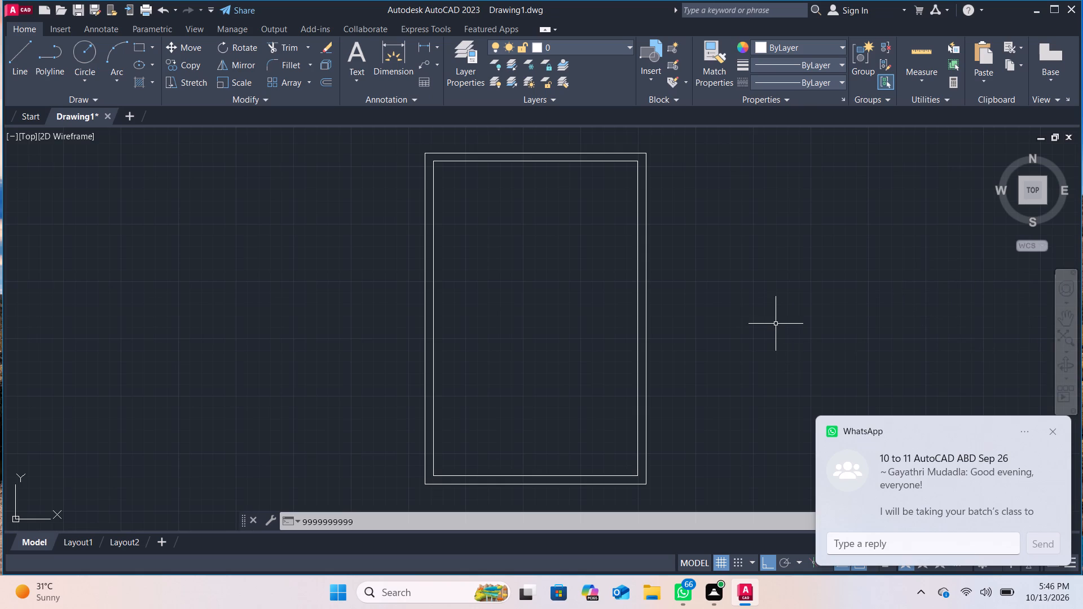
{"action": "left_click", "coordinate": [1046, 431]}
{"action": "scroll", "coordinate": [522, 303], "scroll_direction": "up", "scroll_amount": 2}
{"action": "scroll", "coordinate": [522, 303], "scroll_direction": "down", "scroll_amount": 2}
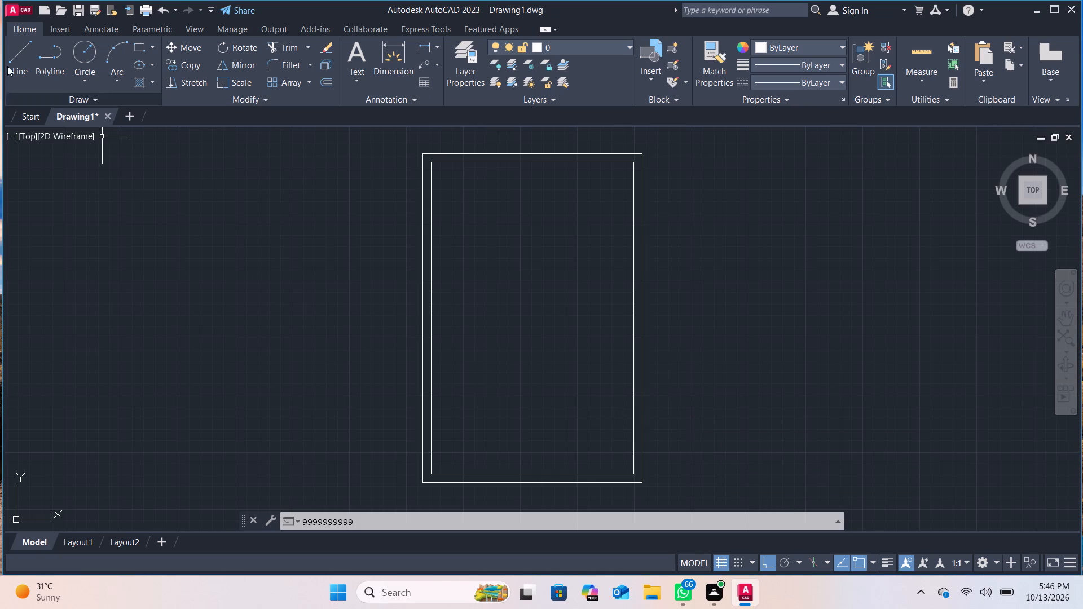
Offset the inner rectangle's top line downward by 9'-3".
{"action": "left_click", "coordinate": [325, 82]}
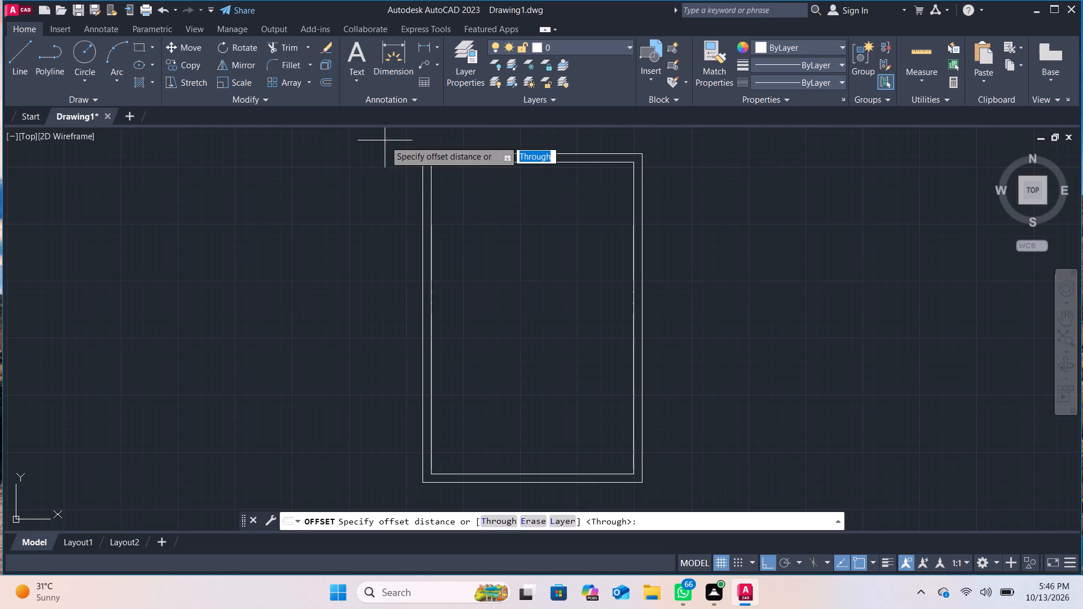
{"action": "key", "text": "Return"}
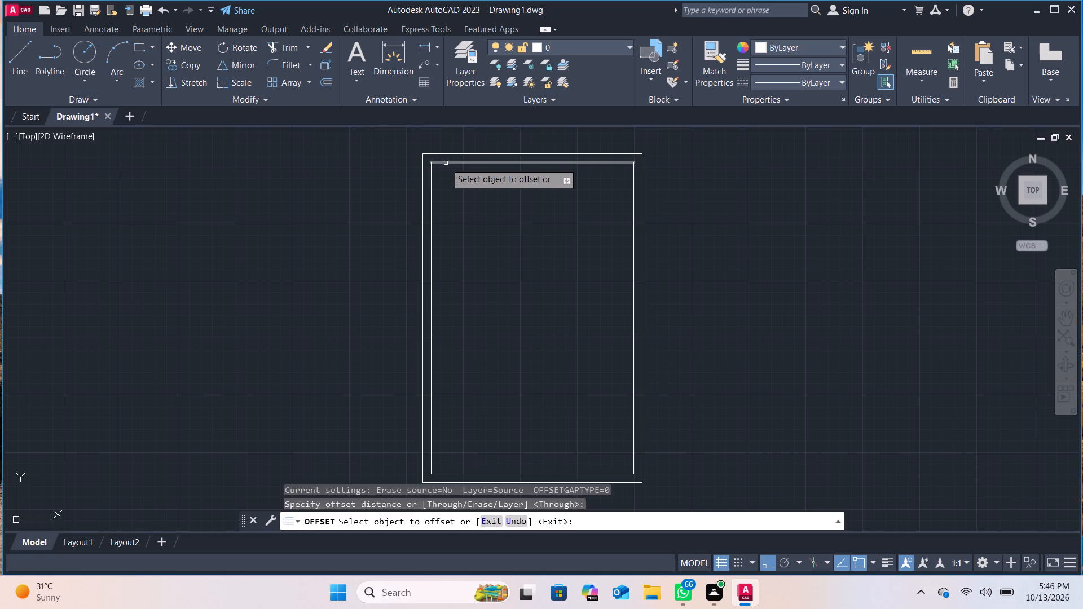
{"action": "left_click", "coordinate": [446, 163]}
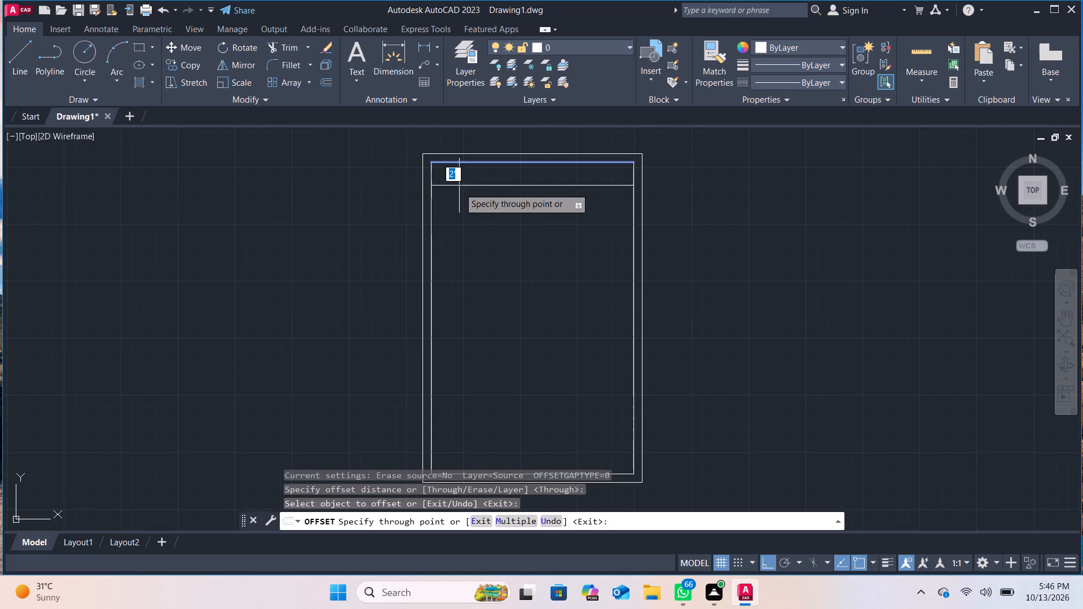
{"action": "type", "text": "10"}
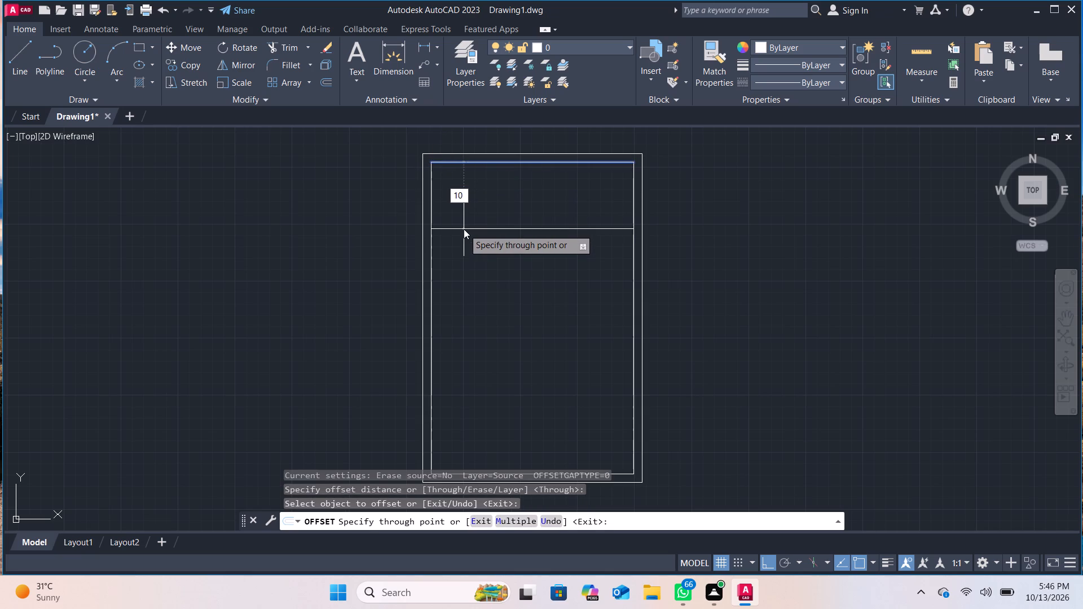
{"action": "key", "text": "BackSpace"}
{"action": "key", "text": "BackSpace"}
{"action": "key", "text": "9"}
{"action": "type", "text": "'-3"}
{"action": "key", "text": "shift+quotedbl"}
{"action": "key", "text": "Return"}
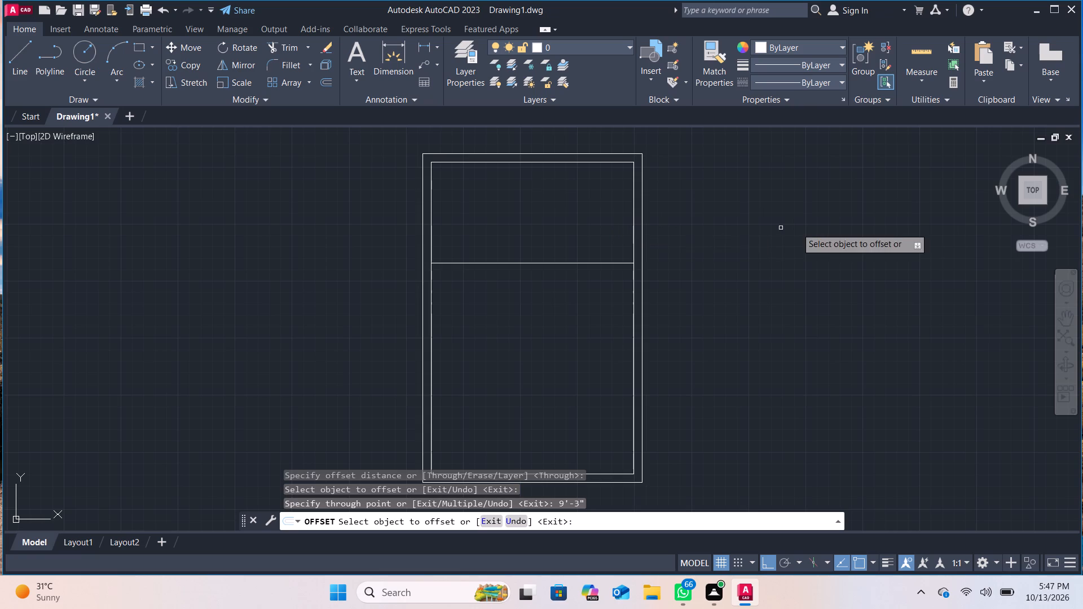
Offset the inner rectangle's left line 10' to the right.
{"action": "left_click", "coordinate": [431, 204]}
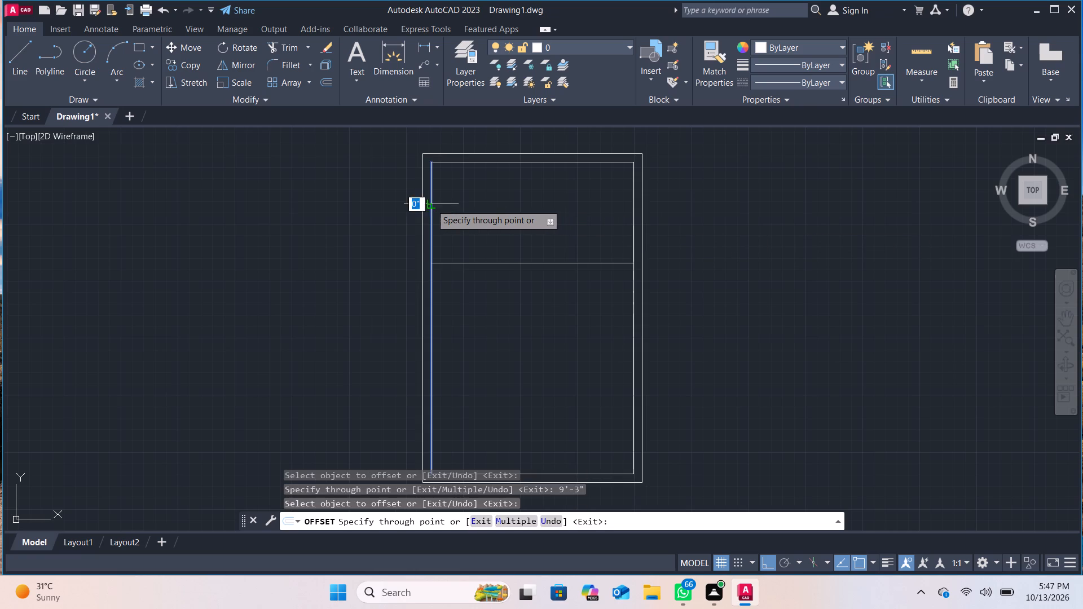
{"action": "type", "text": "10'"}
{"action": "key", "text": "Return"}
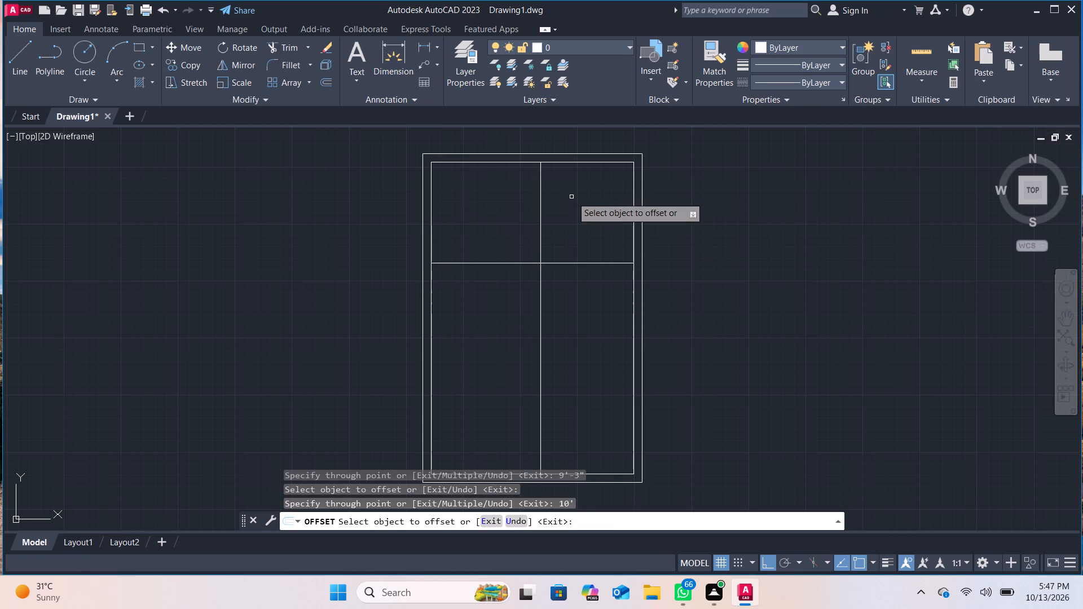
Check the width and height of the upper-right room with the quick Measure tool.
{"action": "scroll", "coordinate": [572, 197], "scroll_direction": "up", "scroll_amount": 2}
{"action": "middle_click_drag", "start_coordinate": [575, 198], "coordinate": [575, 248]}
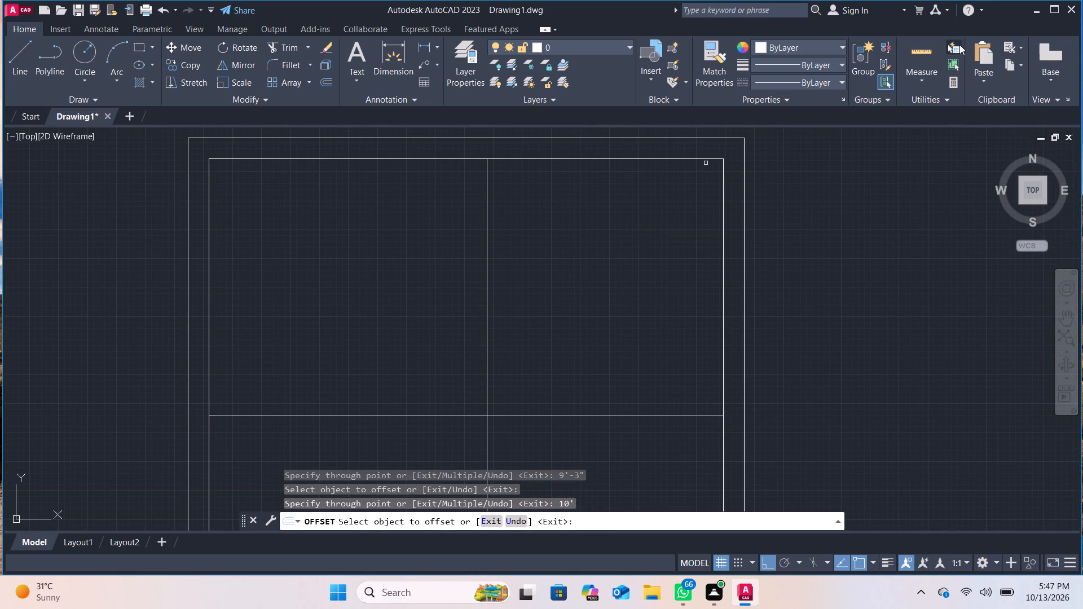
{"action": "left_click", "coordinate": [913, 45]}
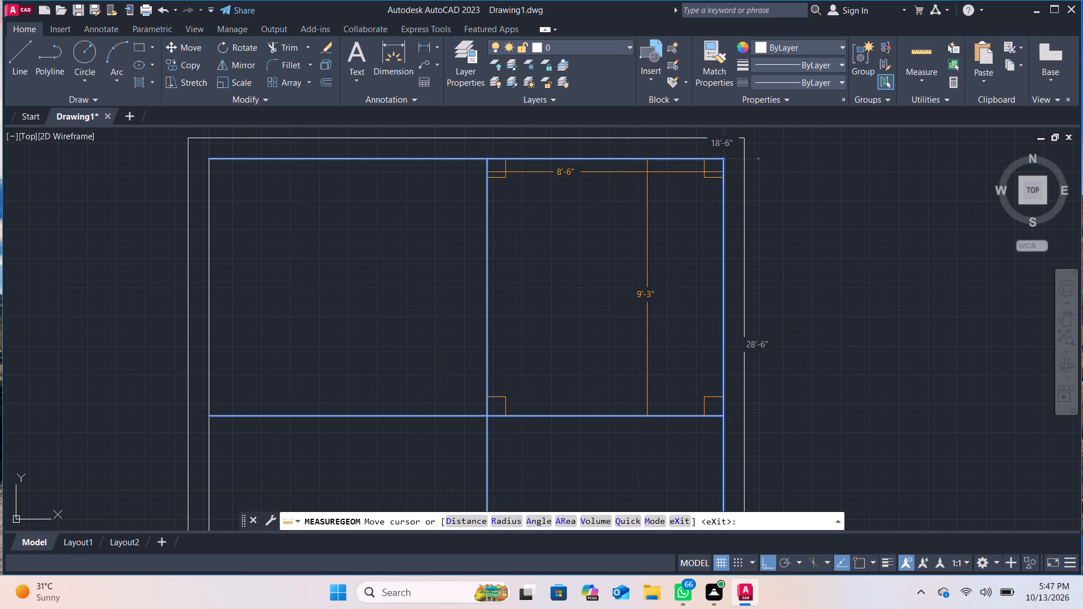
{"action": "key", "text": "Escape"}
Offset the vertical partition line 2" to the right to give the partition its thickness.
{"action": "left_click", "coordinate": [328, 88]}
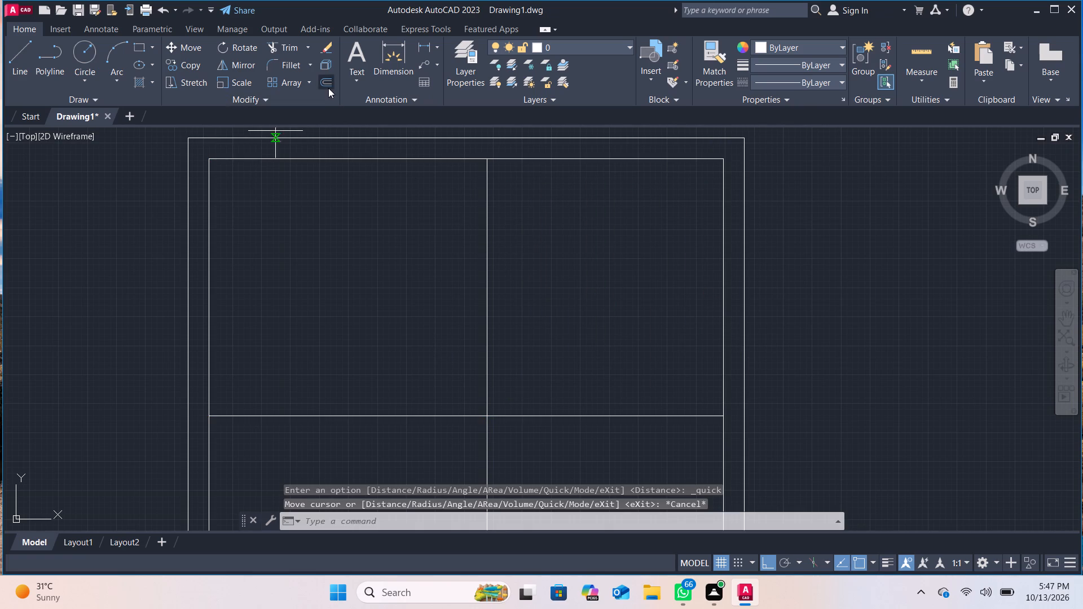
{"action": "key", "text": "Return"}
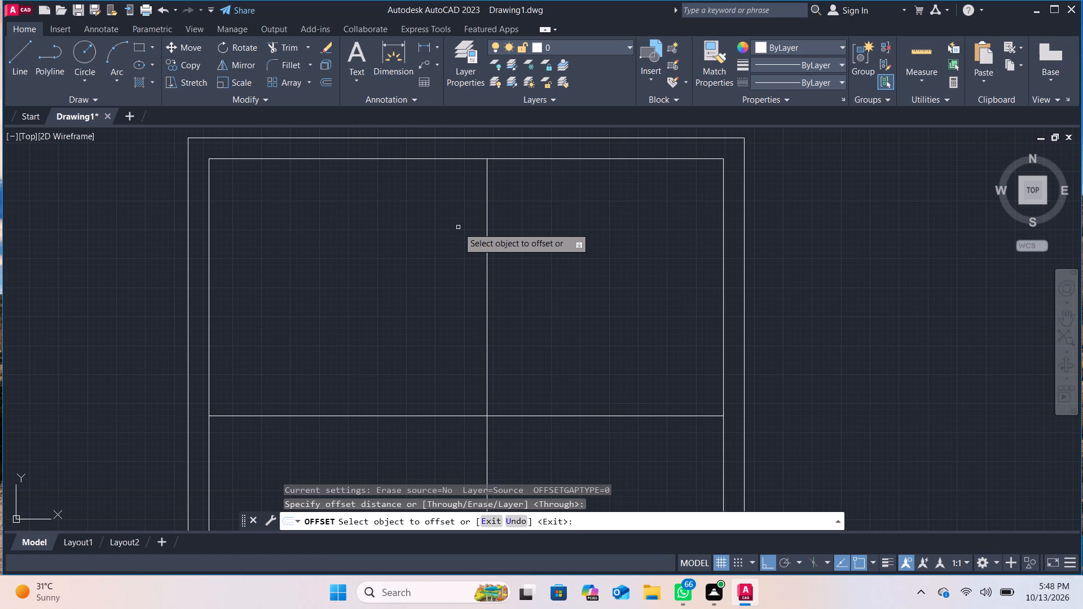
{"action": "left_click", "coordinate": [488, 222]}
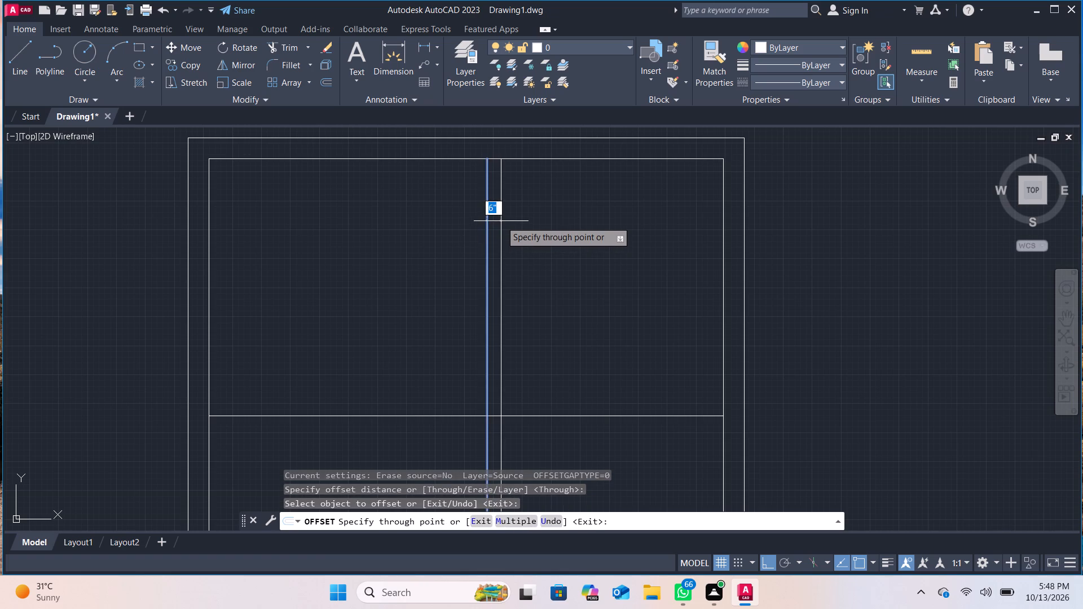
{"action": "key", "text": "2"}
{"action": "key", "text": "Return"}
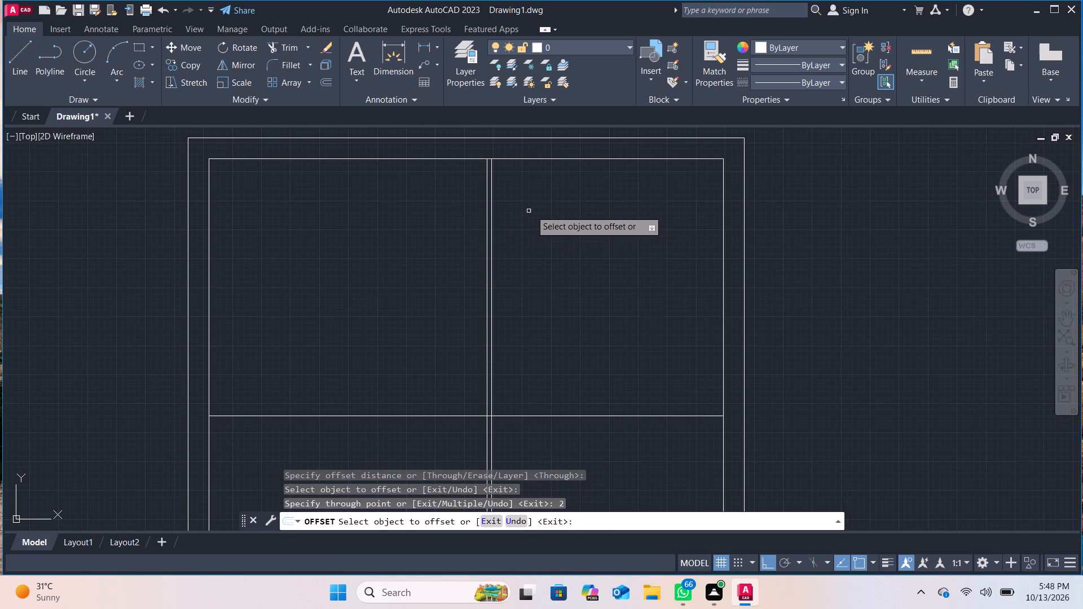
Create a horizontal partition by offsetting the inner top line 4' down and offsetting that new line another 2" down.
{"action": "left_click", "coordinate": [573, 158]}
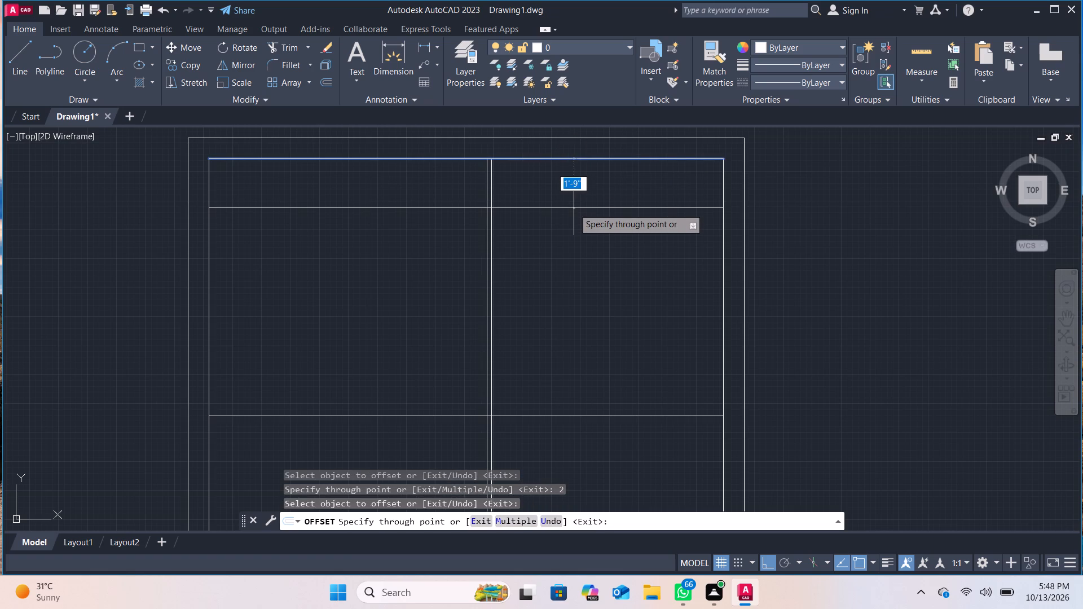
{"action": "type", "text": "4'"}
{"action": "key", "text": "Return"}
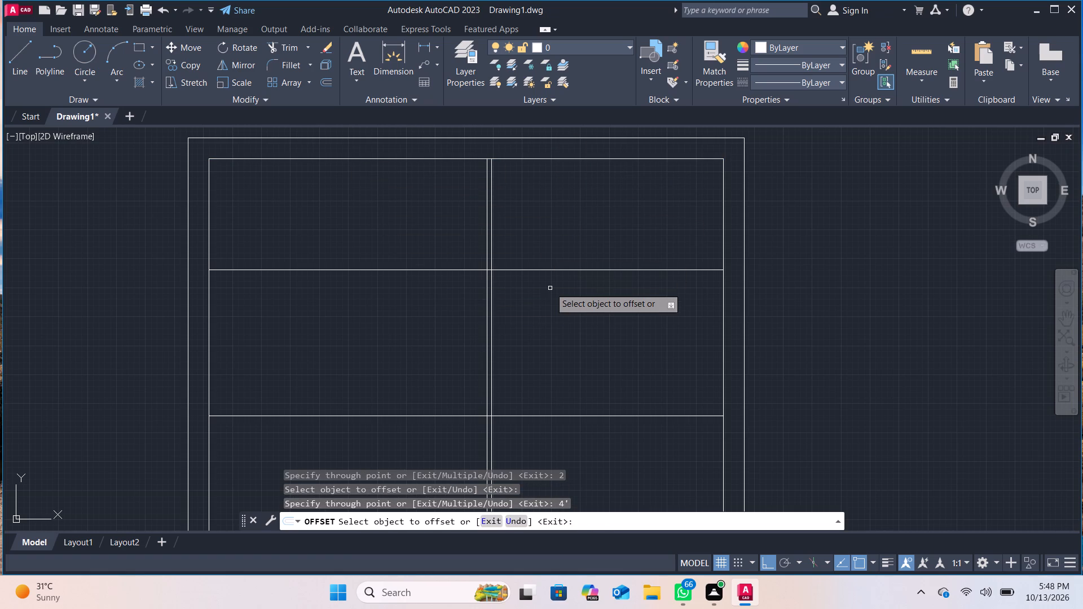
{"action": "left_click", "coordinate": [553, 271]}
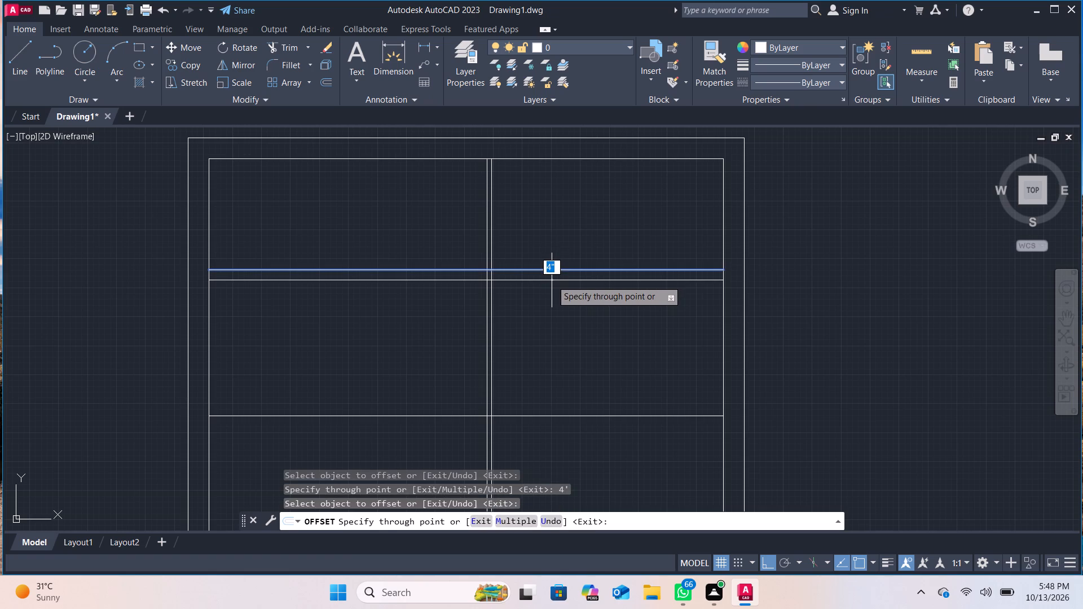
{"action": "key", "text": "2"}
{"action": "key", "text": "Return"}
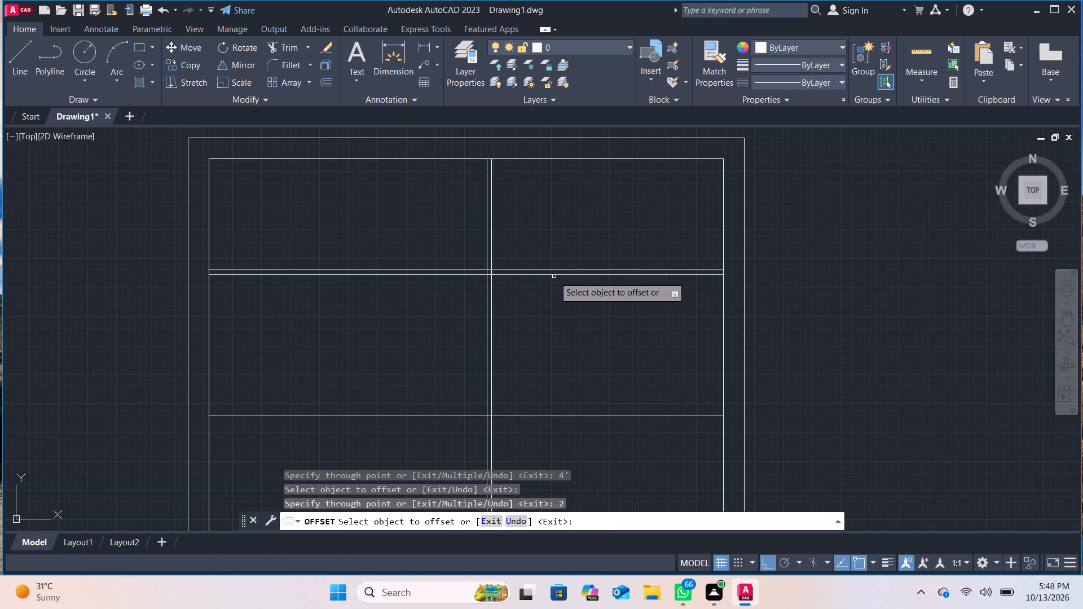
{"action": "key", "text": "Escape"}
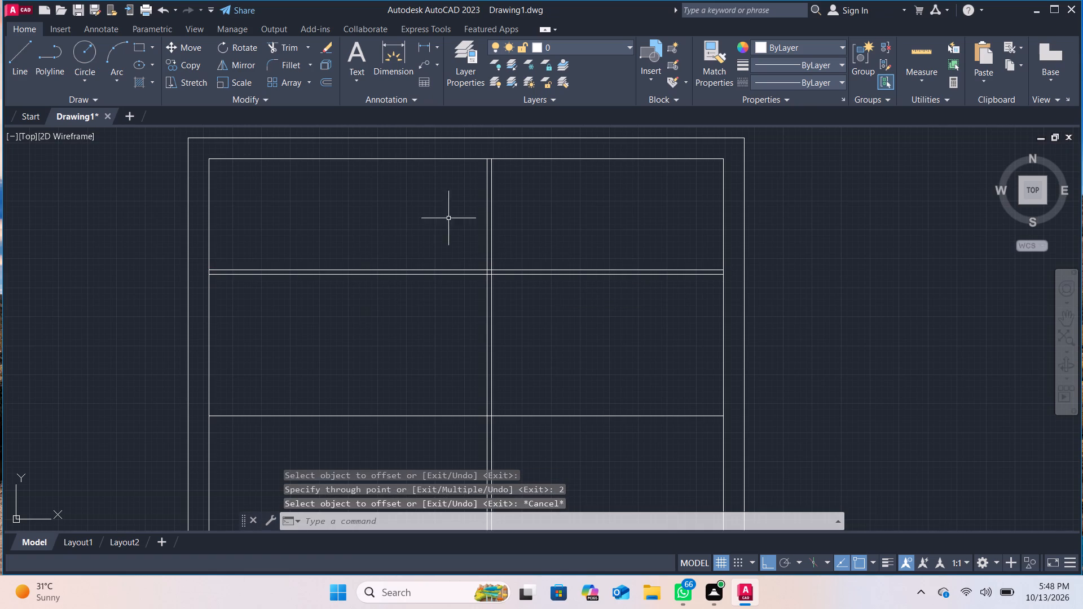
Trim the two horizontal partition lines left of the vertical partition, and the 9'-3" offset line right of it.
{"action": "left_click", "coordinate": [291, 46]}
{"action": "left_click_drag", "start_coordinate": [341, 276], "coordinate": [344, 270]}
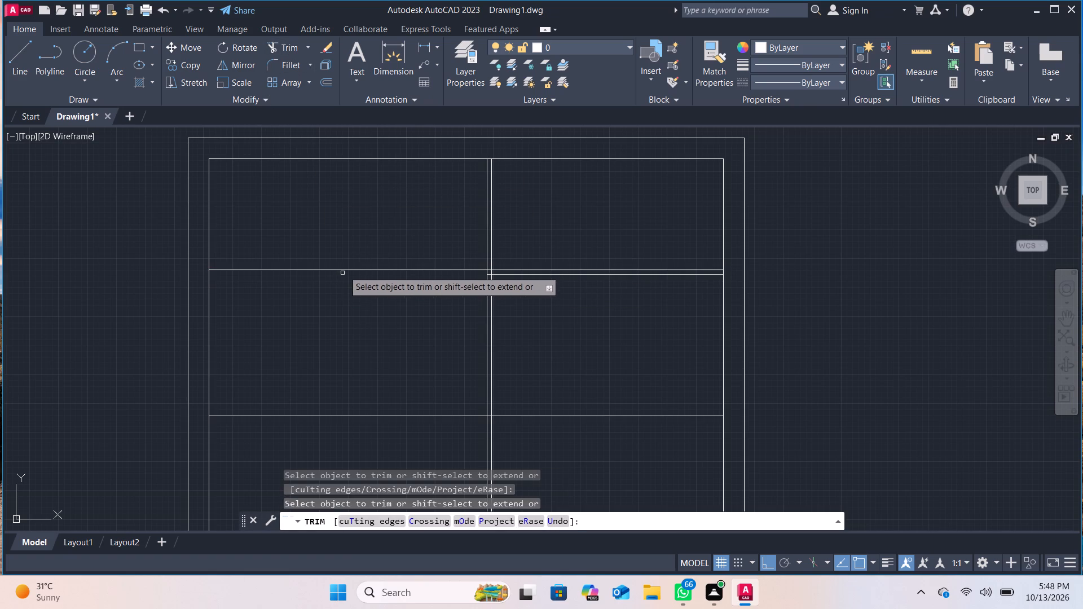
{"action": "left_click_drag", "start_coordinate": [344, 270], "coordinate": [345, 267]}
{"action": "left_click", "coordinate": [345, 267]}
{"action": "left_click", "coordinate": [344, 280]}
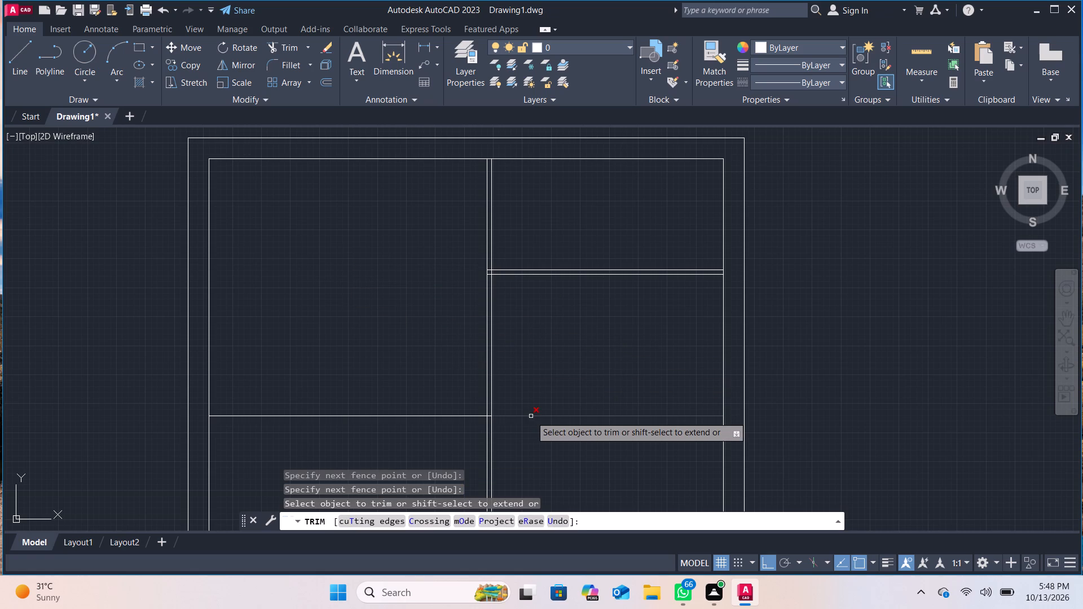
{"action": "left_click", "coordinate": [563, 418]}
{"action": "left_click", "coordinate": [563, 413]}
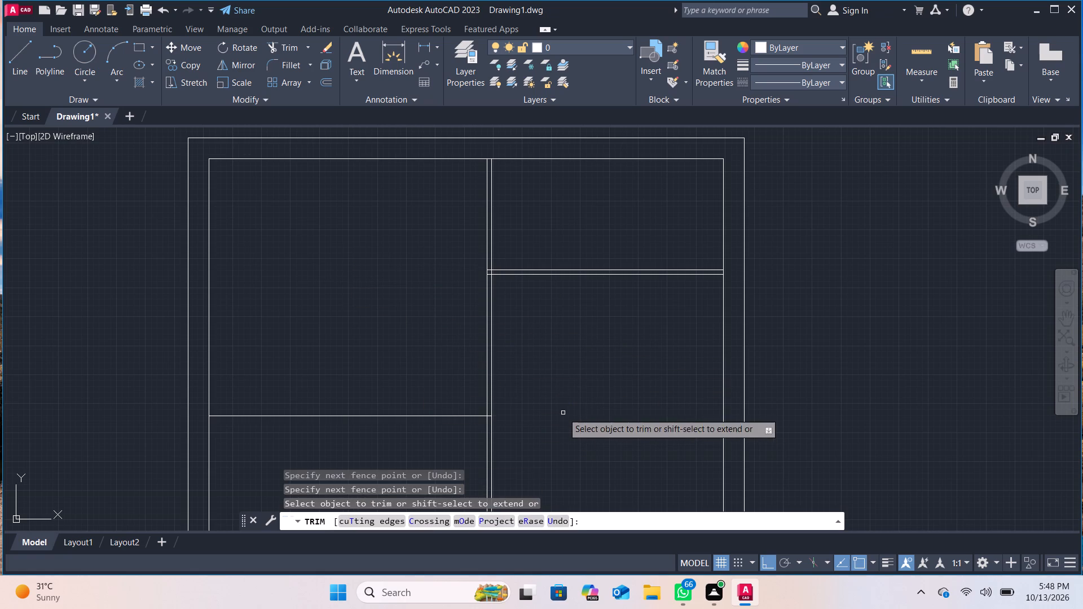
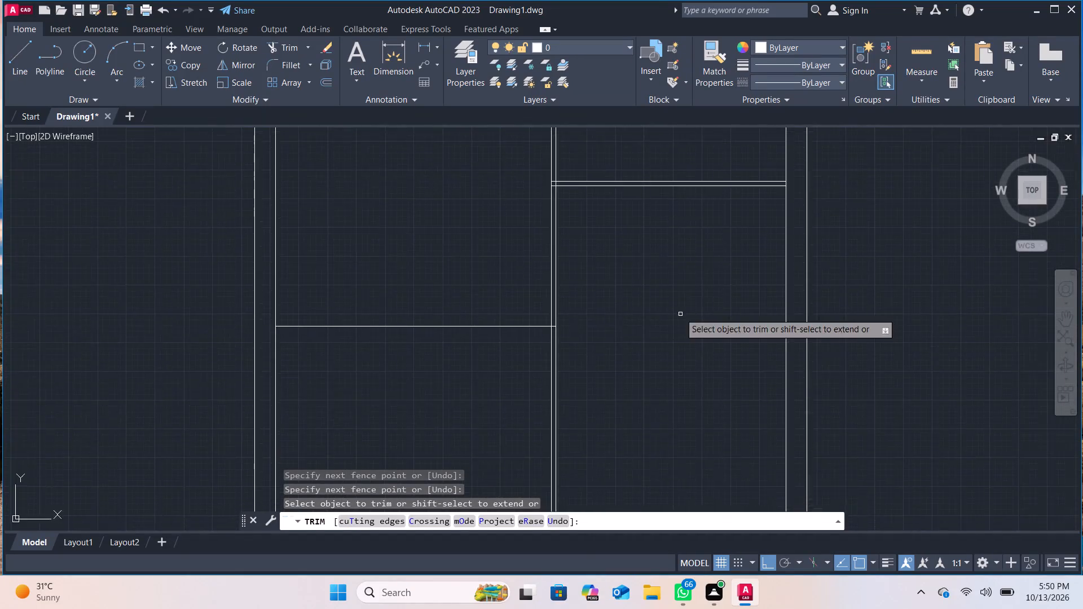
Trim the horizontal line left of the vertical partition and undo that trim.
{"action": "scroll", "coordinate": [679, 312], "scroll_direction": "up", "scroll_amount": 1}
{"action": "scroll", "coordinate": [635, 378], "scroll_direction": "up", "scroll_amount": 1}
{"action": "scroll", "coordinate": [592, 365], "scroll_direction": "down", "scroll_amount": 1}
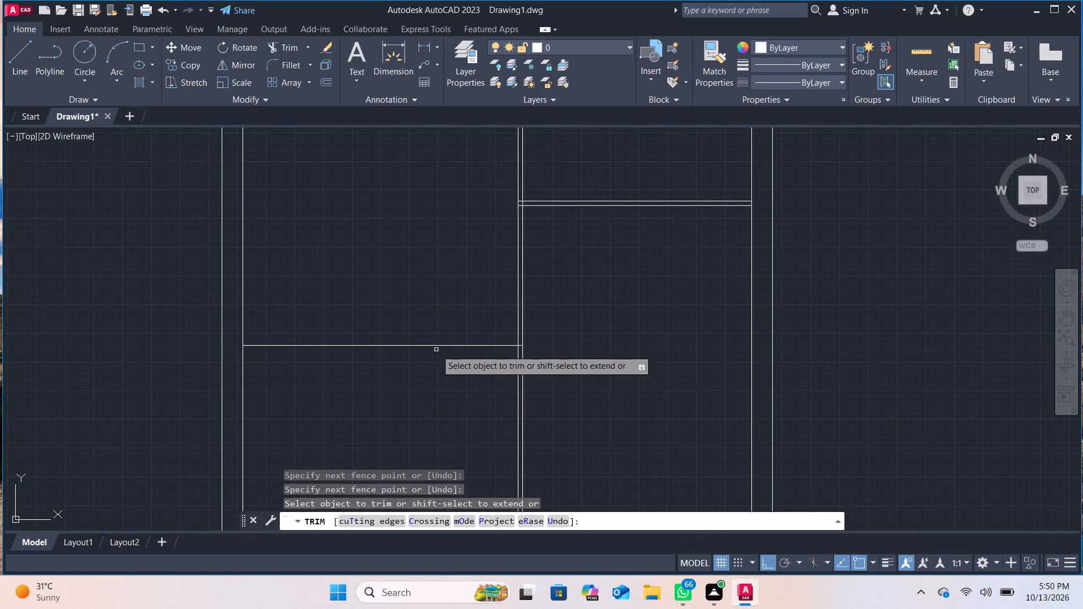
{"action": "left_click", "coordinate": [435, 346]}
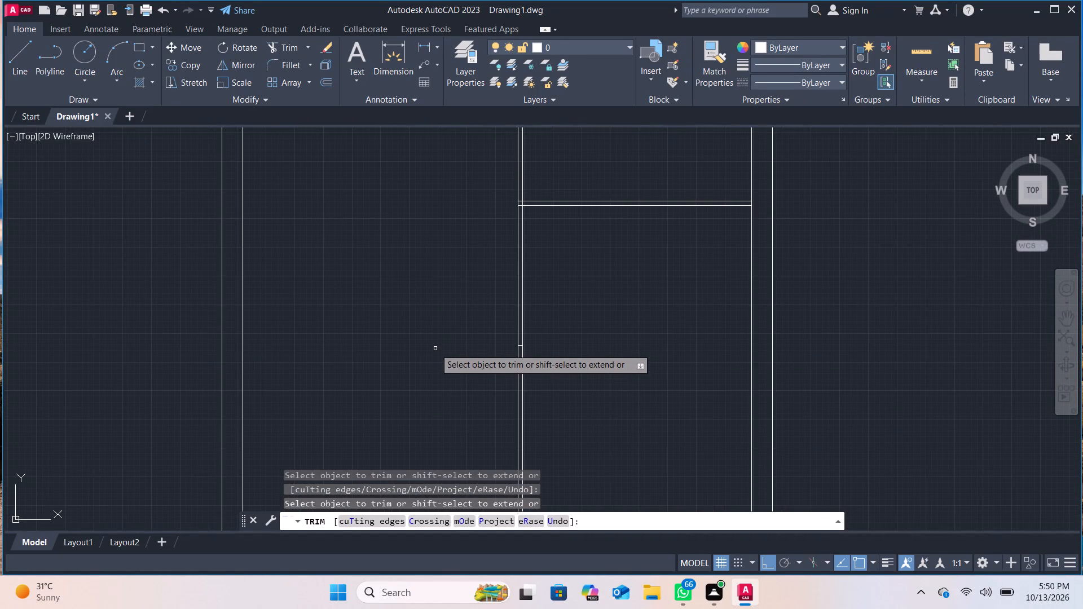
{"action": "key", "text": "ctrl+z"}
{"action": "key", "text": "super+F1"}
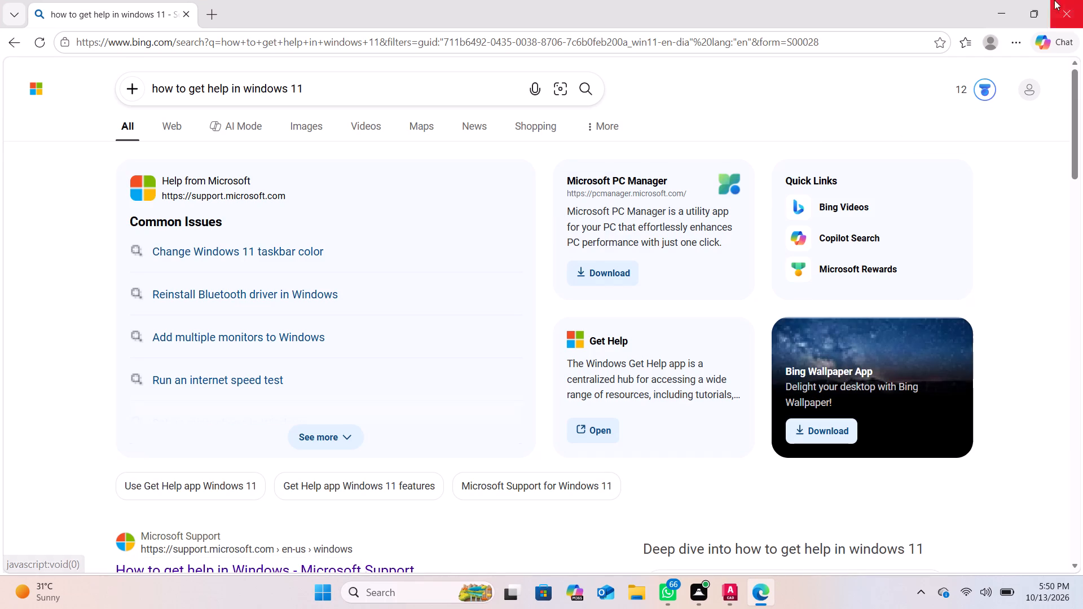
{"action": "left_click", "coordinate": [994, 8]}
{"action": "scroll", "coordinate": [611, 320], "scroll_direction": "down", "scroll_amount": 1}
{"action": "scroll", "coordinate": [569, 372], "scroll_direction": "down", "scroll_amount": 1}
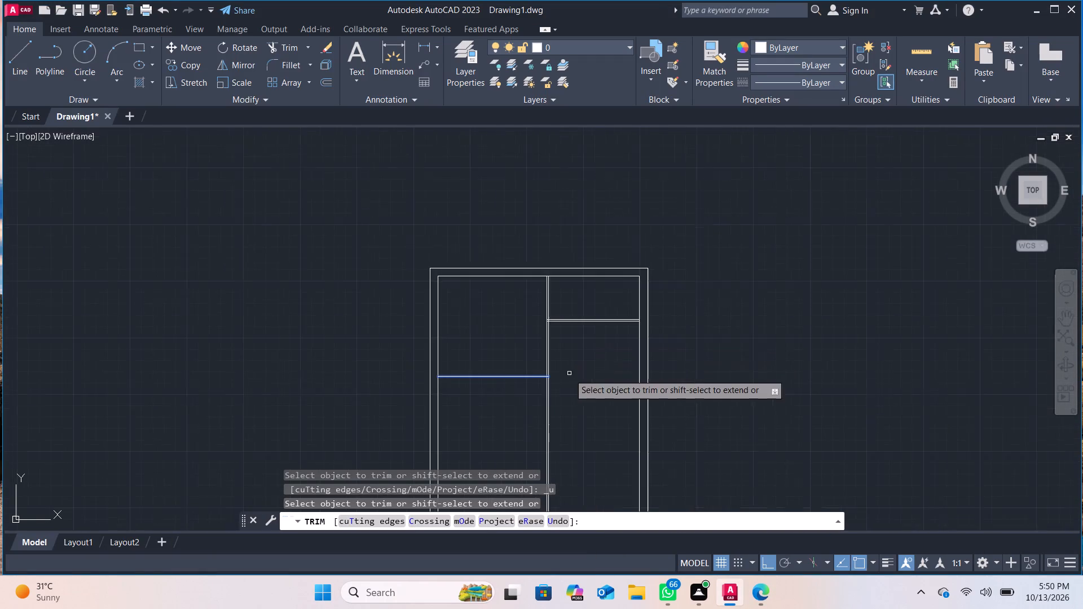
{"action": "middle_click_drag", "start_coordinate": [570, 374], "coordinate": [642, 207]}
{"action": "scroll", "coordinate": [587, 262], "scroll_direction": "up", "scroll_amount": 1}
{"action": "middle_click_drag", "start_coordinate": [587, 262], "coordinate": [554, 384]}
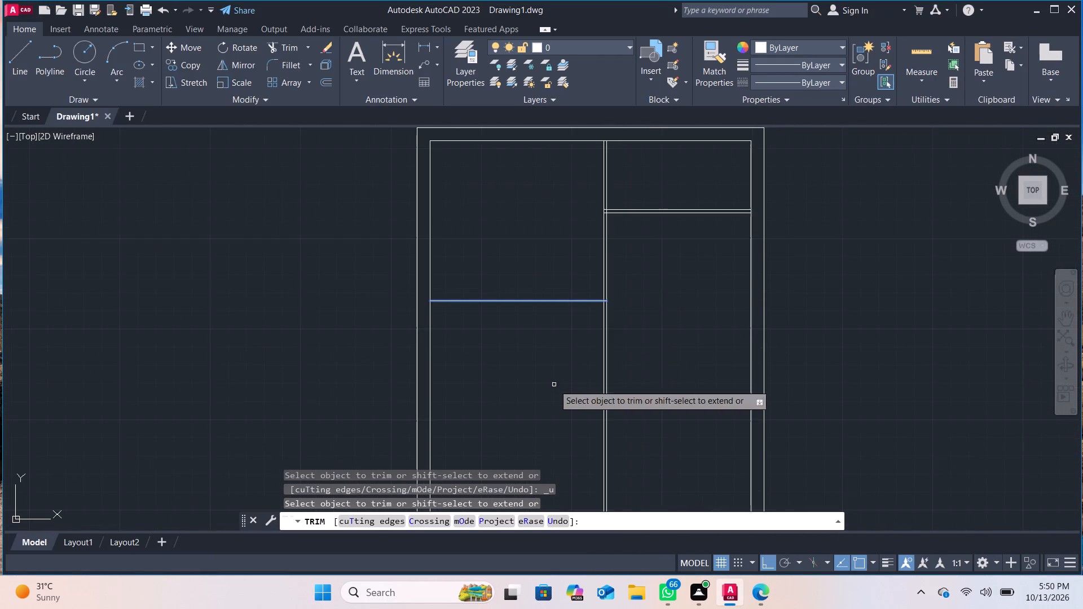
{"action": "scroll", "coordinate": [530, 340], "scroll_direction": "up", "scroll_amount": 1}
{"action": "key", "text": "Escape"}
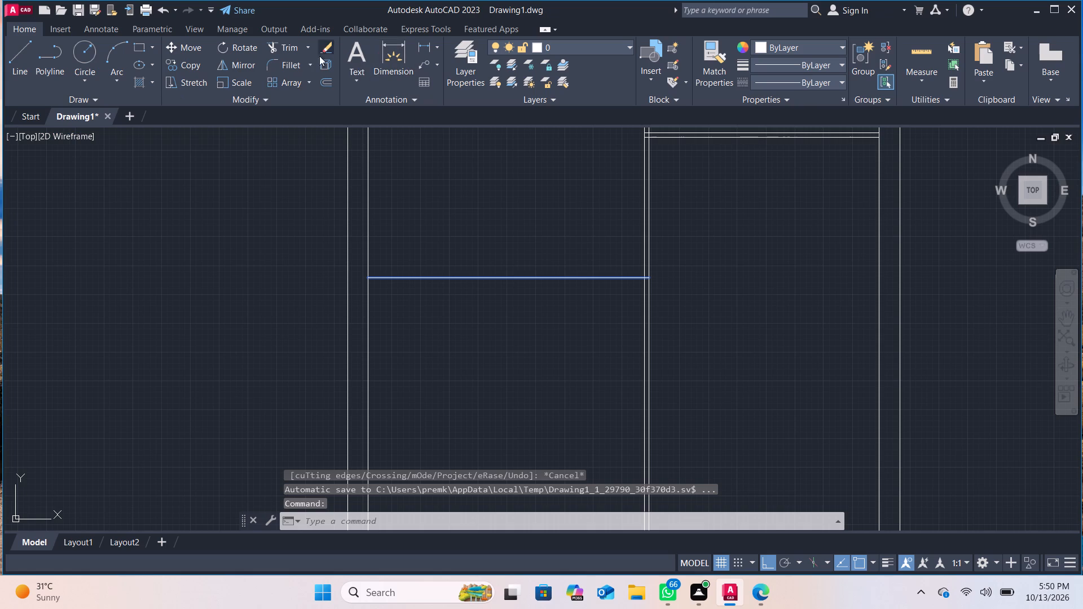
Offset the horizontal line left of the vertical partition 2" down to give that partition its thickness.
{"action": "left_click", "coordinate": [327, 77]}
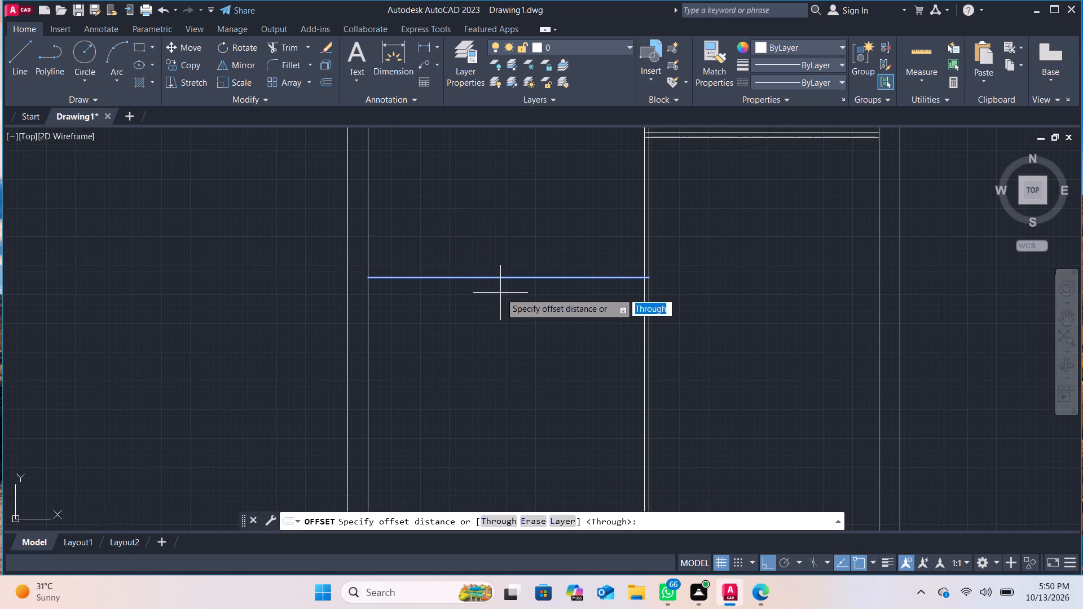
{"action": "key", "text": "Return"}
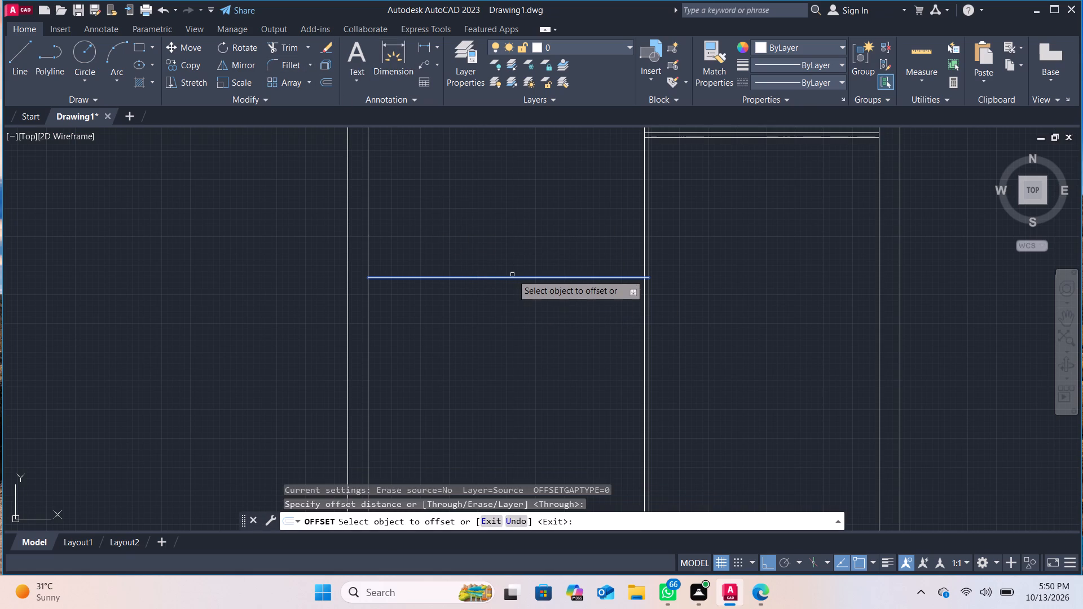
{"action": "left_click", "coordinate": [514, 279]}
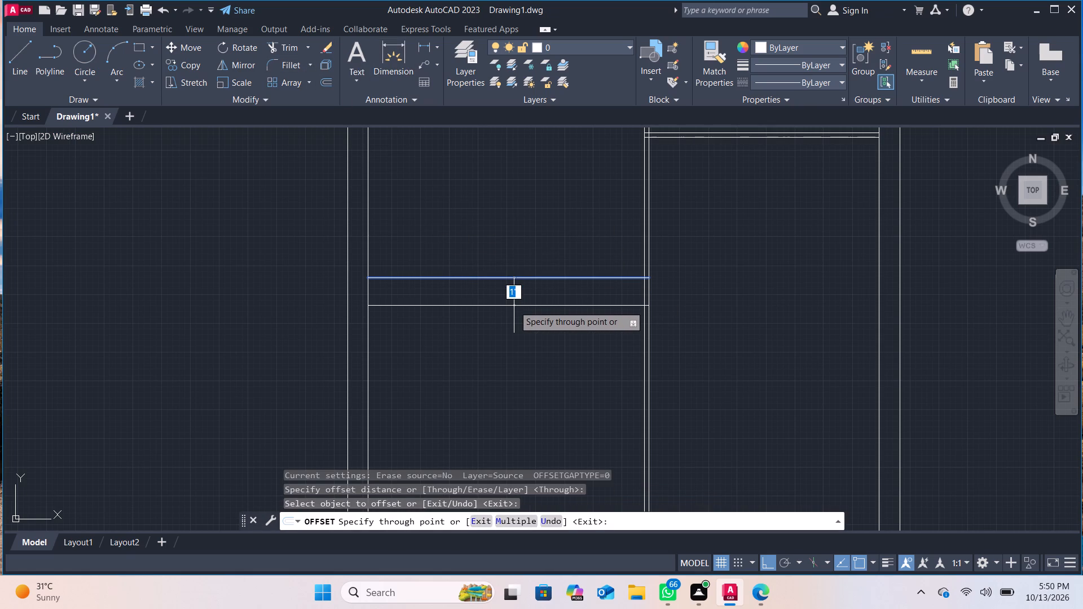
{"action": "key", "text": "2"}
{"action": "key", "text": "Return"}
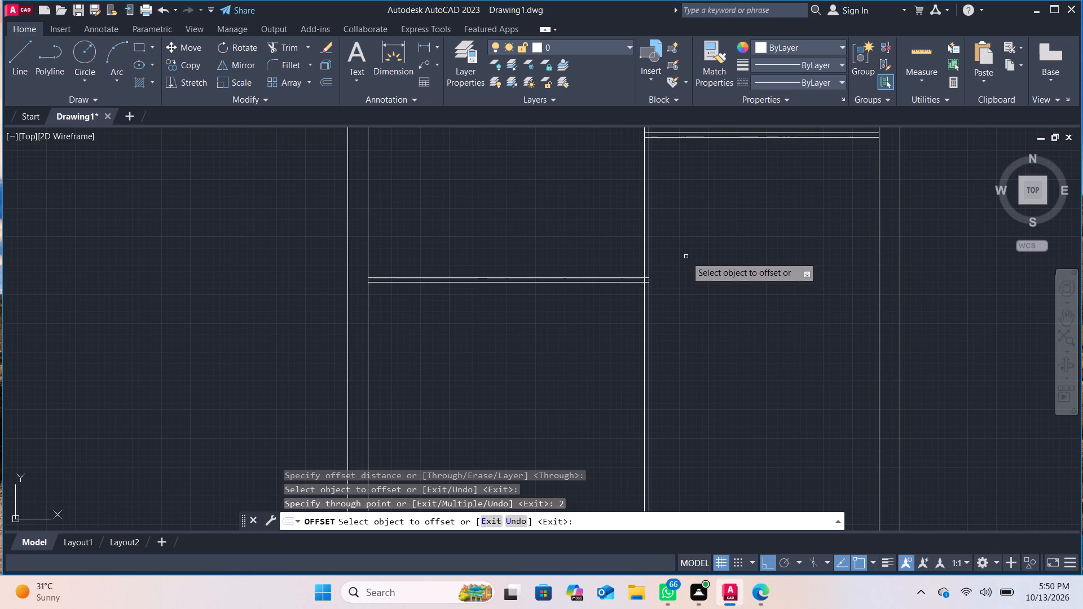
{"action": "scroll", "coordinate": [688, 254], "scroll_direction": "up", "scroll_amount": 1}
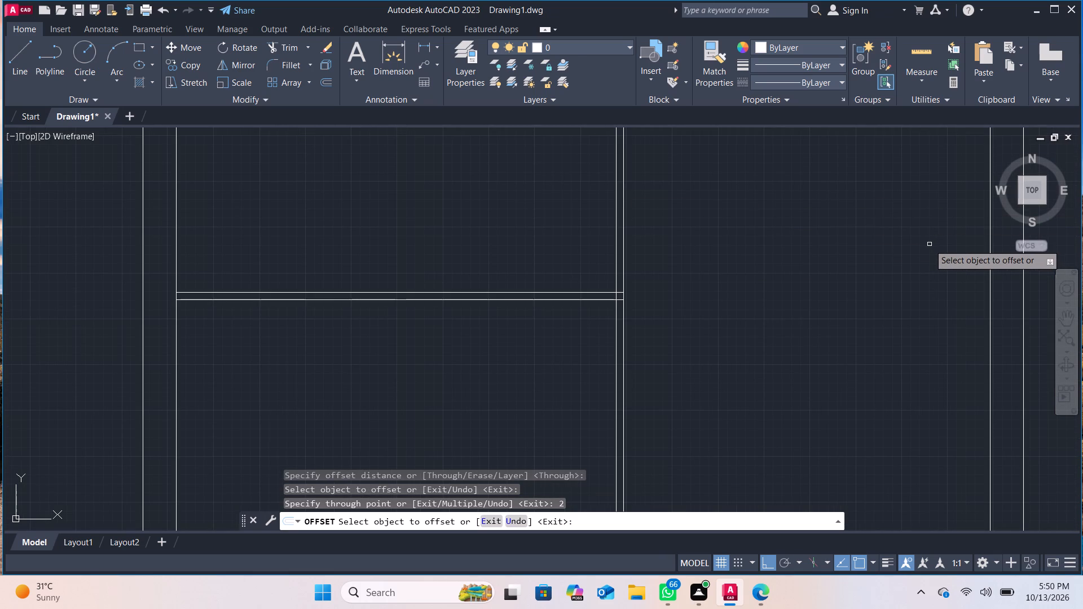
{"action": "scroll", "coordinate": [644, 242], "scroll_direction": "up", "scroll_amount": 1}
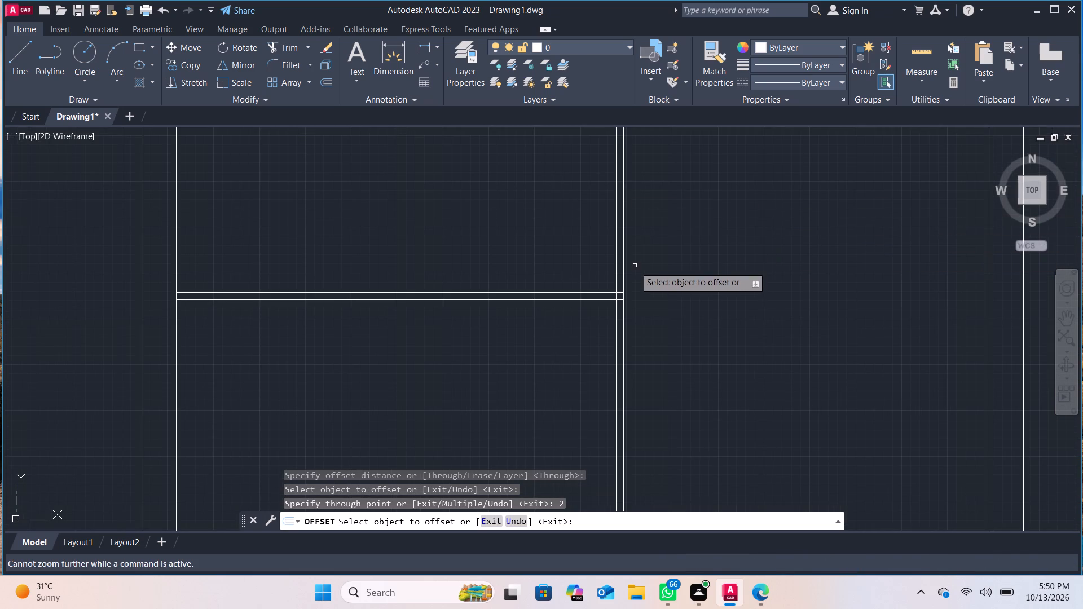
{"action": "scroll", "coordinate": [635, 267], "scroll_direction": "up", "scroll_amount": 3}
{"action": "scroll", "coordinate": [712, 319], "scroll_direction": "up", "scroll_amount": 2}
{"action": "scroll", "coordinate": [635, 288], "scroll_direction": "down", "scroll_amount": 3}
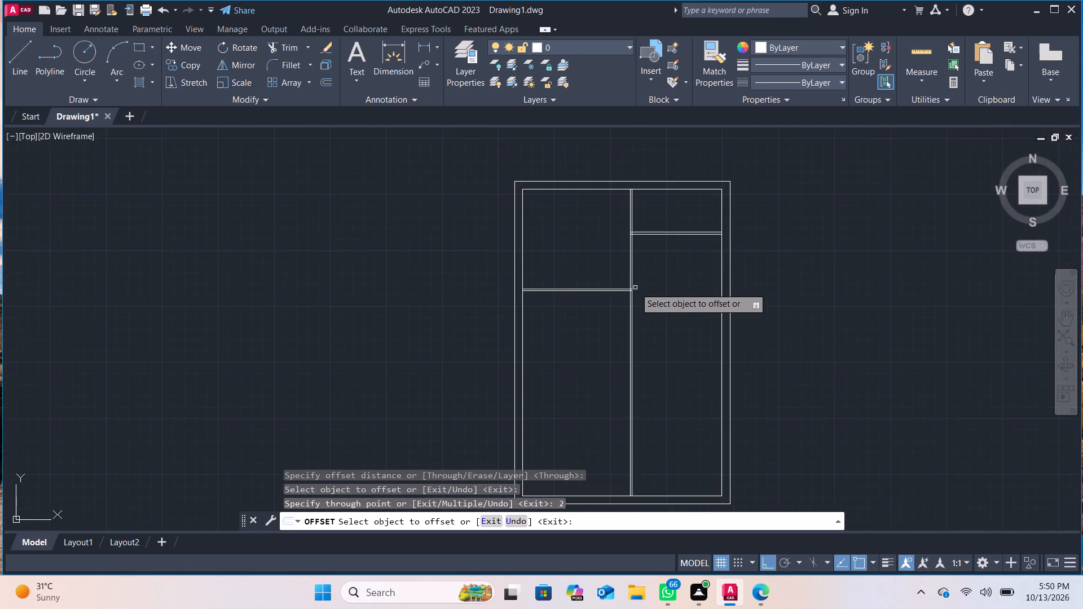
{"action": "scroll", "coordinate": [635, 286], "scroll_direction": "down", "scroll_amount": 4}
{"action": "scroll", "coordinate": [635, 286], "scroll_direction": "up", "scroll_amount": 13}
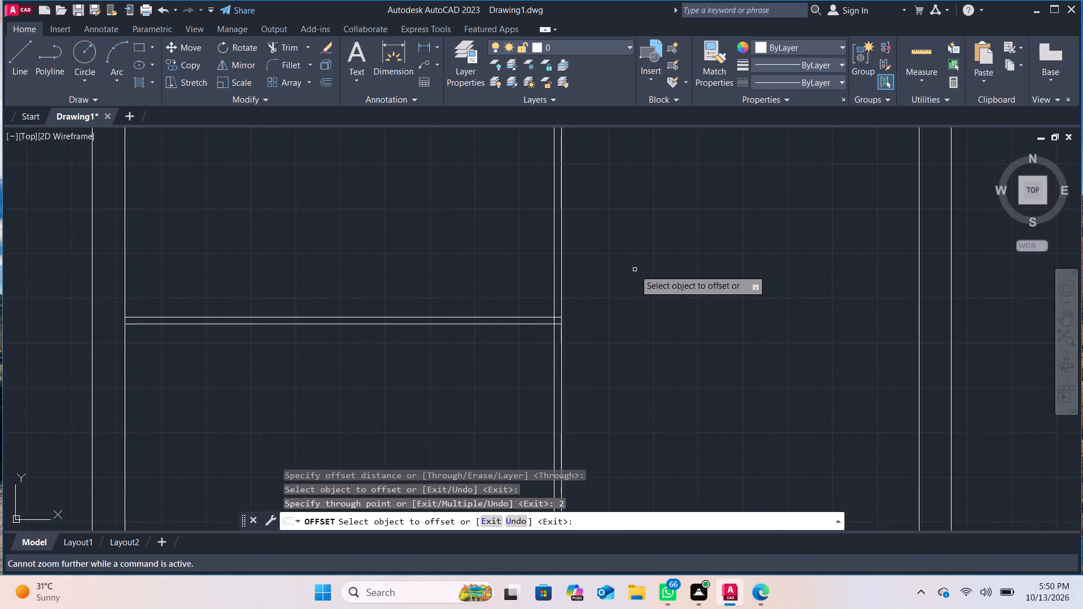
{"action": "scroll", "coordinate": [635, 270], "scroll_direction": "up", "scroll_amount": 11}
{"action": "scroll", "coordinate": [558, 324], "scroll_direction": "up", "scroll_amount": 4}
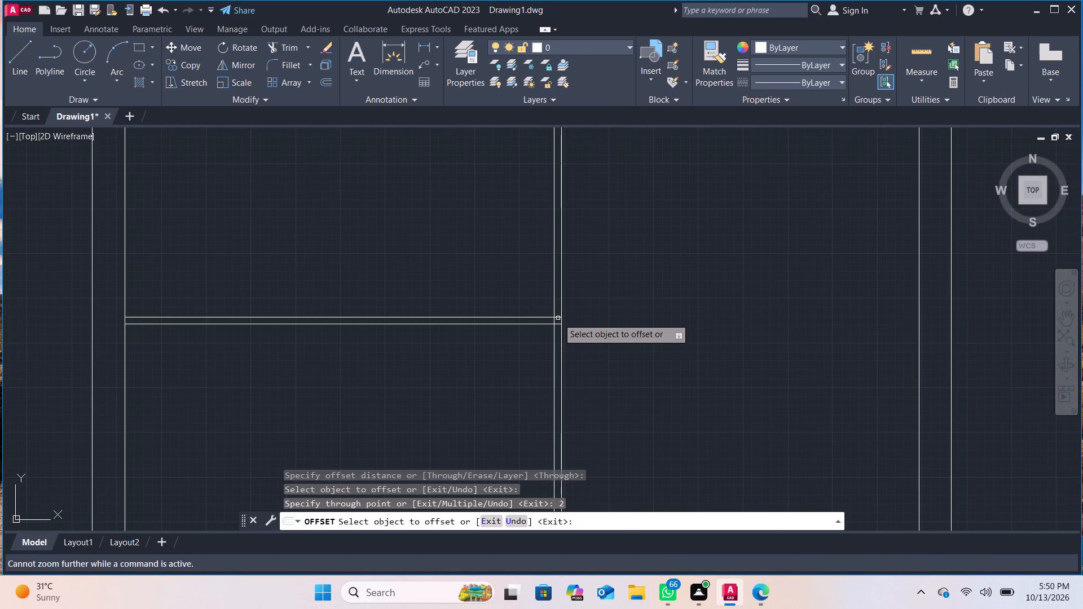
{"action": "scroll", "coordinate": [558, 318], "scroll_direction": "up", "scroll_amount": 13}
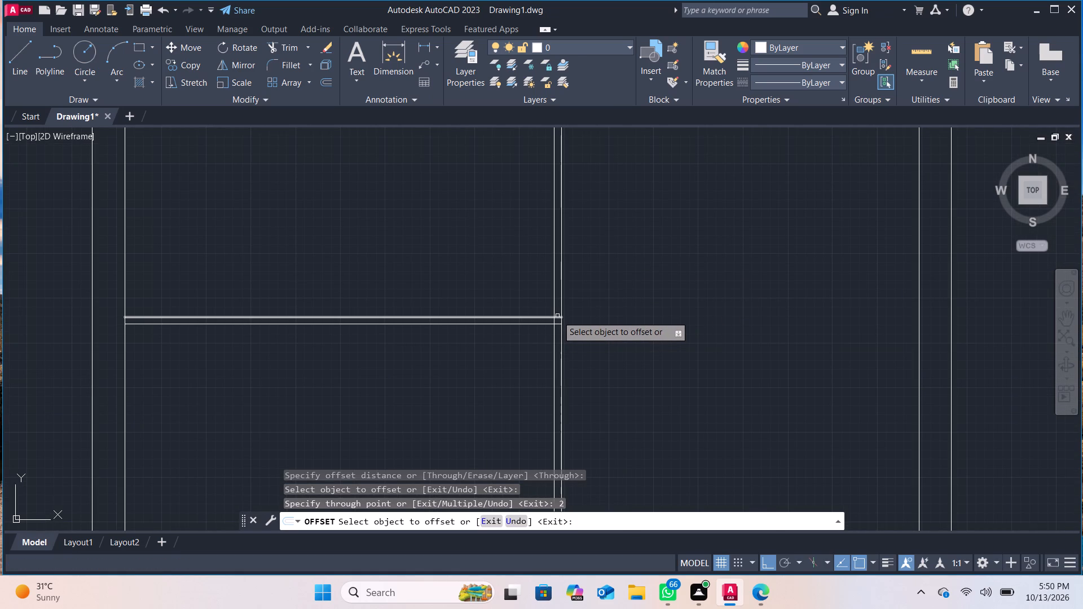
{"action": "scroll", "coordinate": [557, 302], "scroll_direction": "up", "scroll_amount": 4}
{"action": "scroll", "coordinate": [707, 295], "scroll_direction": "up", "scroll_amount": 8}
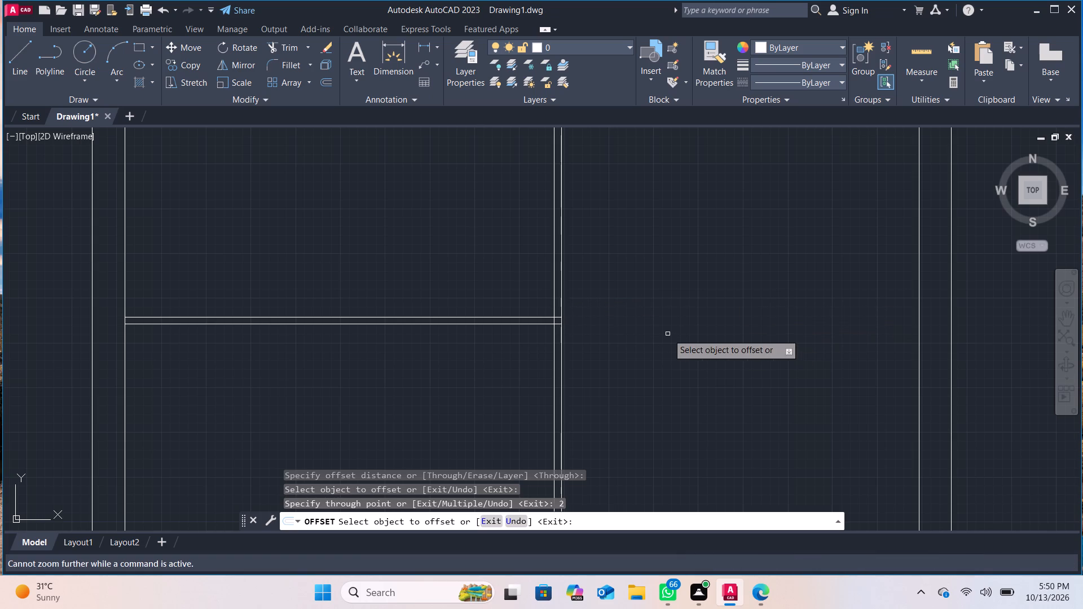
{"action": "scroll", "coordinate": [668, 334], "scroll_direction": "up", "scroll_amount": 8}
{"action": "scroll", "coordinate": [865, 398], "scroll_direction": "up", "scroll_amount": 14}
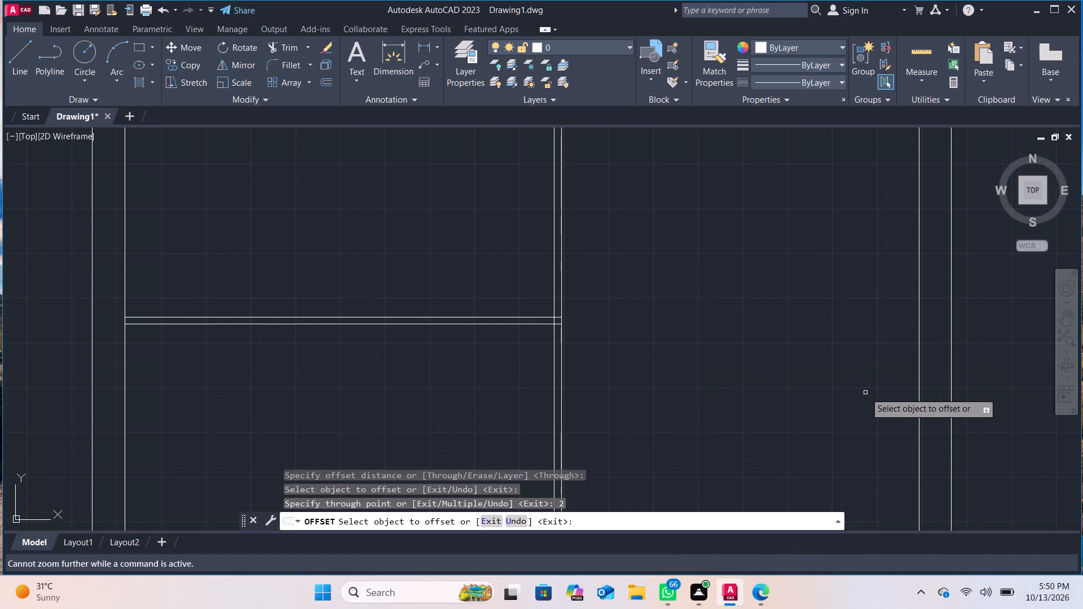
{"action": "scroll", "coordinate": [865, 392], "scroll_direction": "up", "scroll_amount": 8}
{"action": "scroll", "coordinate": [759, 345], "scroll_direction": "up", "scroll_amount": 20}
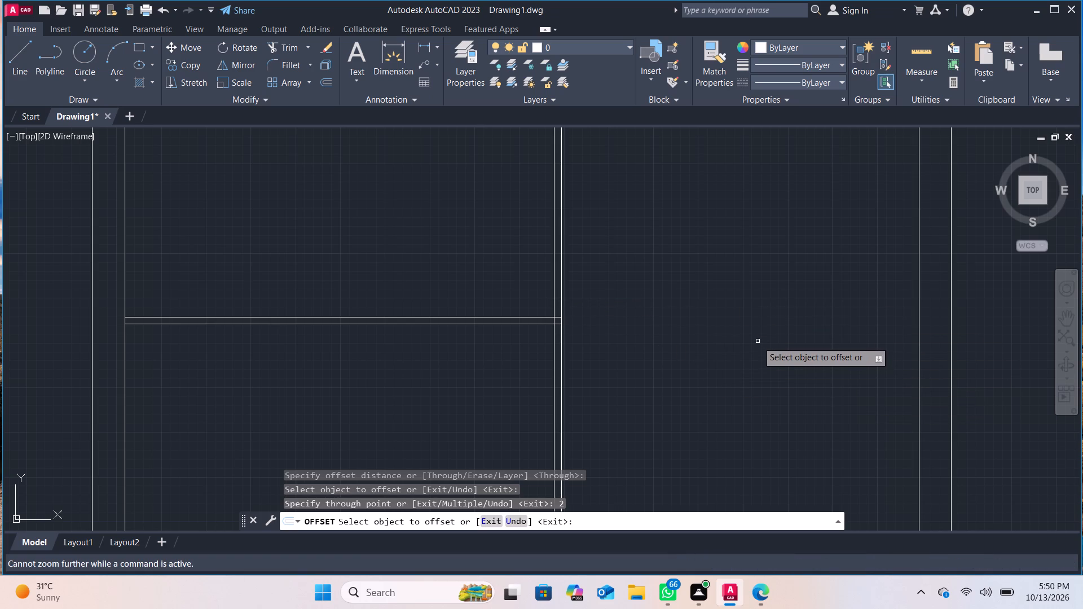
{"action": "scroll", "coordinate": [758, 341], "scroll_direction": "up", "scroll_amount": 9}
Trim the ends of the left partition's two horizontal lines that run inside the vertical partition.
{"action": "key", "text": "Escape"}
{"action": "scroll", "coordinate": [756, 339], "scroll_direction": "up", "scroll_amount": 5}
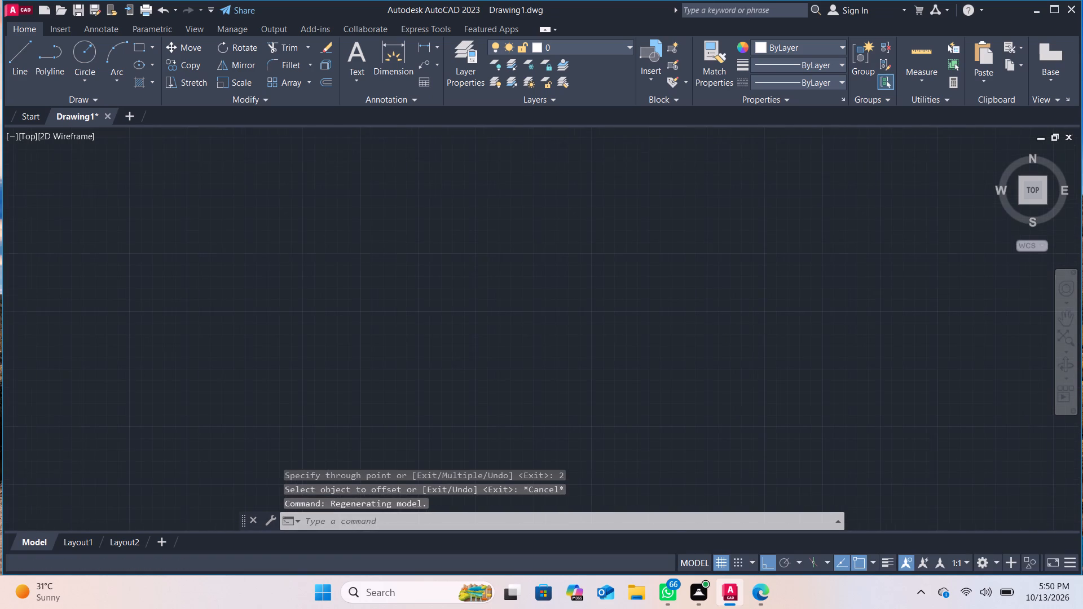
{"action": "scroll", "coordinate": [755, 339], "scroll_direction": "down", "scroll_amount": 7}
{"action": "scroll", "coordinate": [726, 335], "scroll_direction": "up", "scroll_amount": 5}
{"action": "middle_click_drag", "start_coordinate": [667, 337], "coordinate": [930, 342]}
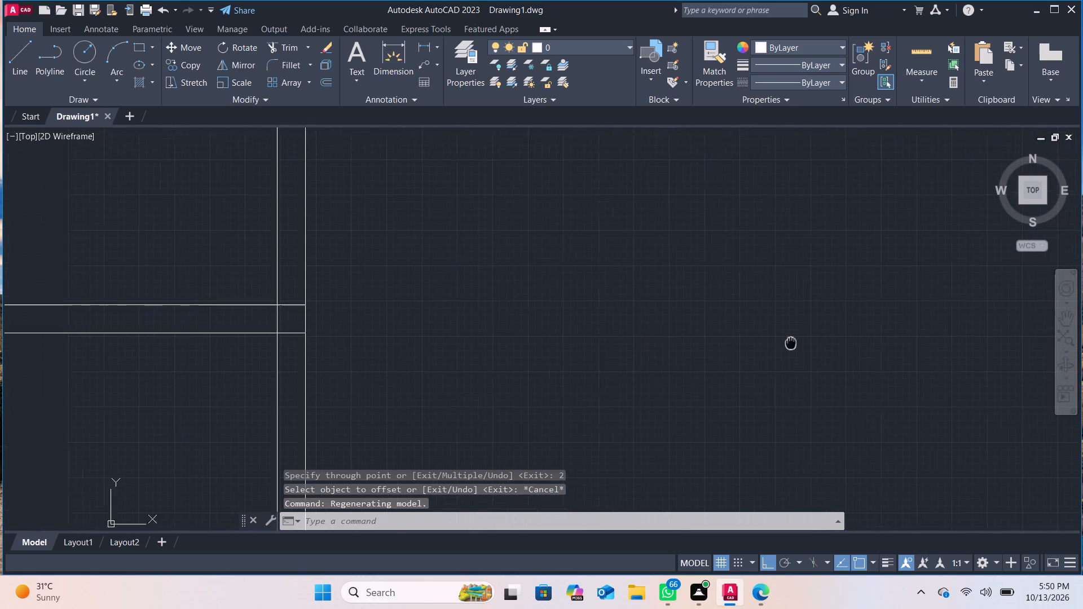
{"action": "middle_click_drag", "start_coordinate": [930, 342], "coordinate": [969, 342]}
{"action": "scroll", "coordinate": [469, 326], "scroll_direction": "up", "scroll_amount": 1}
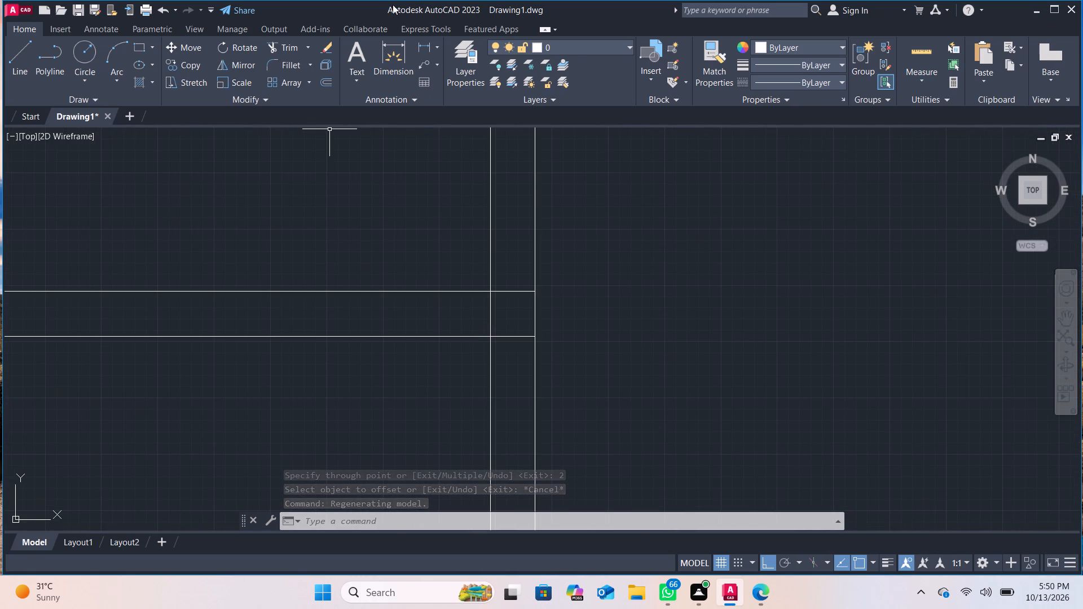
{"action": "left_click", "coordinate": [319, 89]}
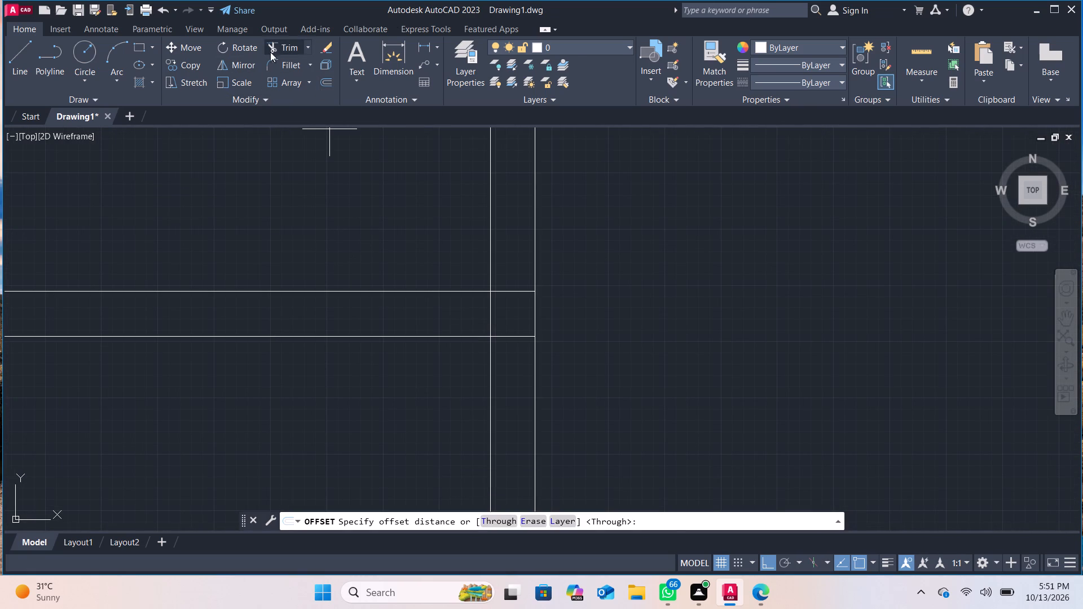
{"action": "left_click", "coordinate": [273, 48]}
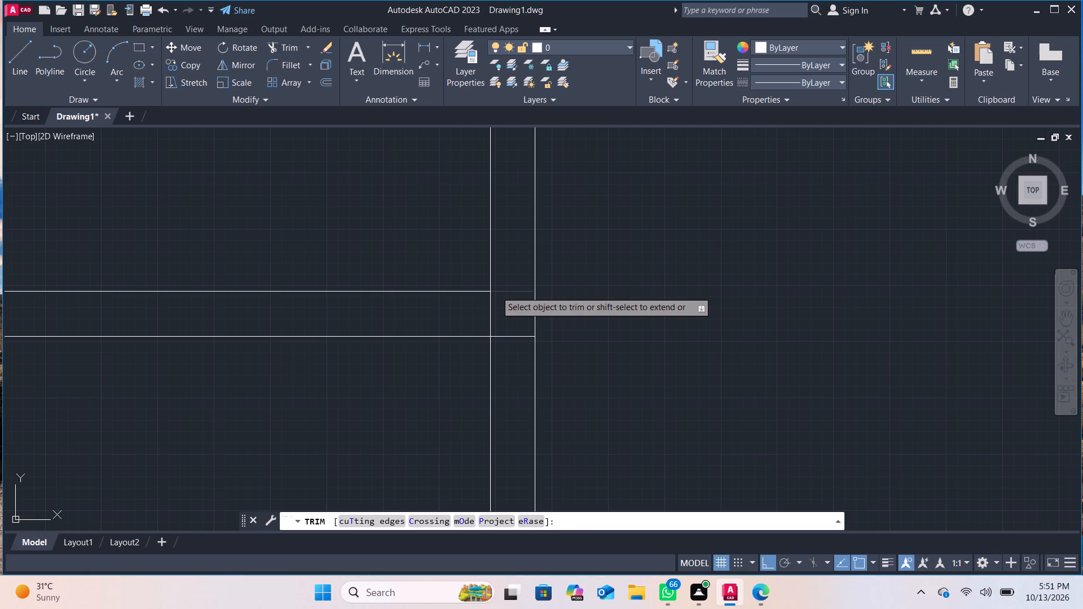
{"action": "left_click", "coordinate": [496, 291]}
{"action": "left_click", "coordinate": [513, 337]}
Trim the short piece of the vertical partition's left line between the two horizontal lines to open the wall junction.
{"action": "scroll", "coordinate": [496, 325], "scroll_direction": "down", "scroll_amount": 3}
{"action": "middle_click_drag", "start_coordinate": [404, 345], "coordinate": [680, 345]}
{"action": "scroll", "coordinate": [658, 349], "scroll_direction": "up", "scroll_amount": 2}
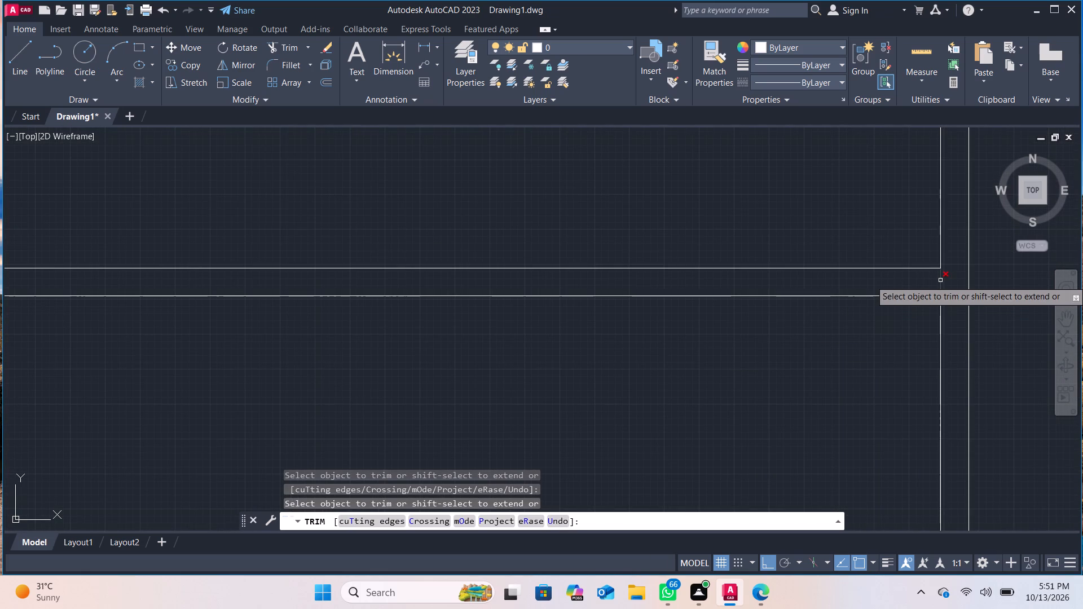
{"action": "scroll", "coordinate": [742, 303], "scroll_direction": "down", "scroll_amount": 4}
{"action": "middle_click_drag", "start_coordinate": [733, 331], "coordinate": [737, 335]}
{"action": "scroll", "coordinate": [733, 331], "scroll_direction": "down", "scroll_amount": 1}
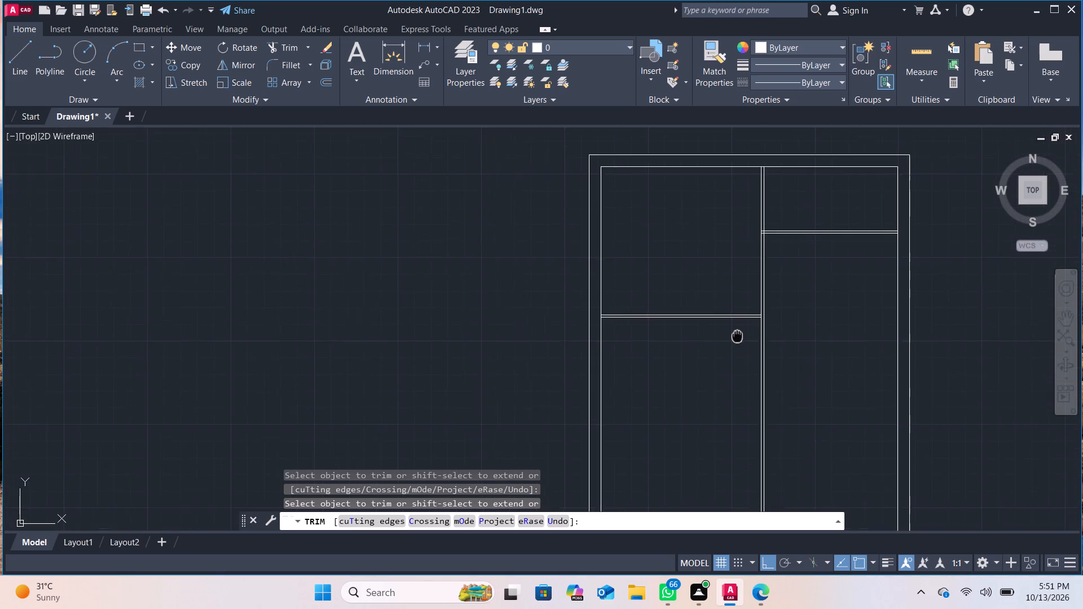
{"action": "middle_click_drag", "start_coordinate": [737, 335], "coordinate": [711, 307]}
{"action": "scroll", "coordinate": [712, 302], "scroll_direction": "up", "scroll_amount": 2}
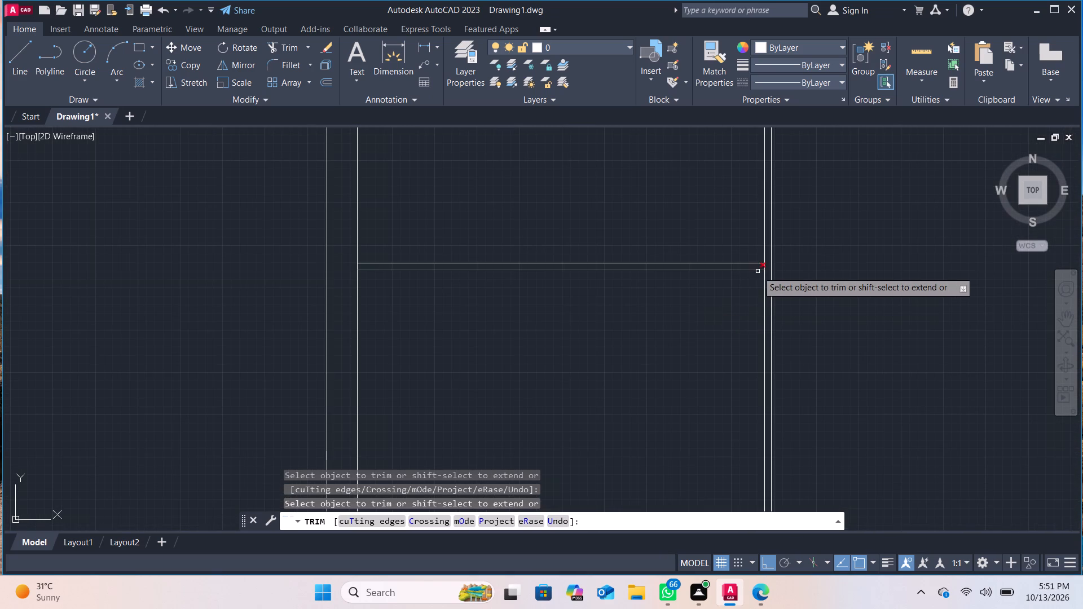
{"action": "left_click", "coordinate": [764, 266]}
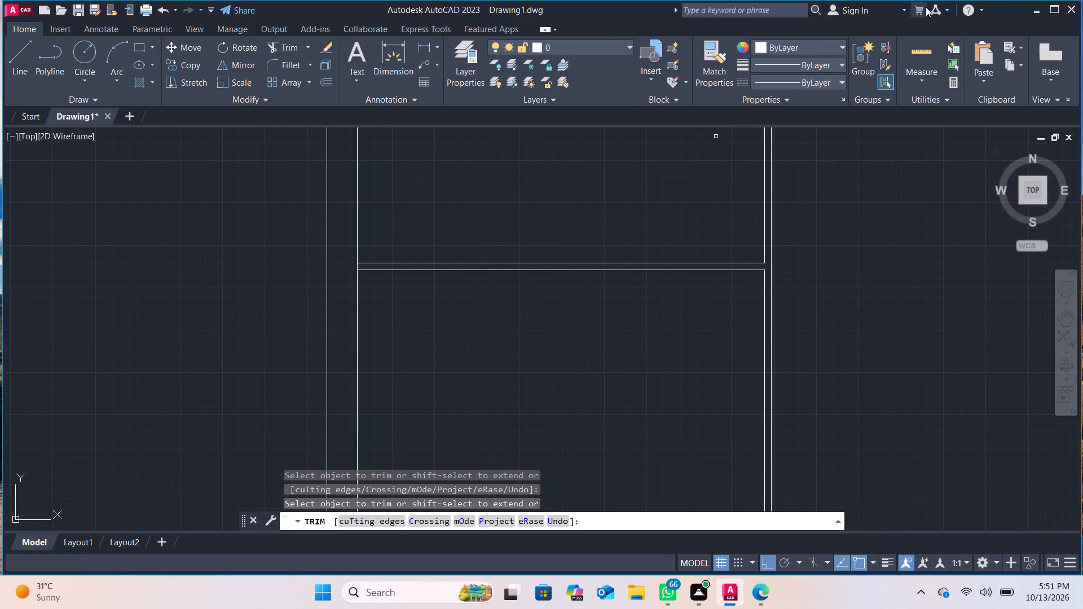
Offset the lower line of the left horizontal partition 10' down.
{"action": "scroll", "coordinate": [926, 7], "scroll_direction": "down", "scroll_amount": 2}
{"action": "scroll", "coordinate": [812, 197], "scroll_direction": "down", "scroll_amount": 3}
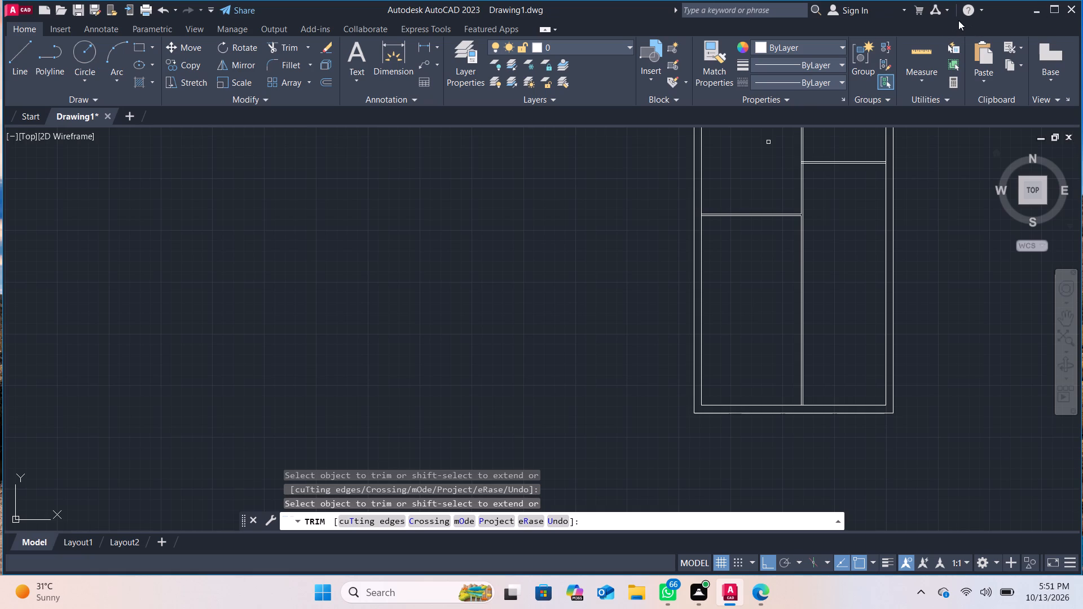
{"action": "scroll", "coordinate": [953, 44], "scroll_direction": "down", "scroll_amount": 1}
{"action": "middle_click_drag", "start_coordinate": [848, 254], "coordinate": [847, 306]}
{"action": "scroll", "coordinate": [844, 303], "scroll_direction": "up", "scroll_amount": 1}
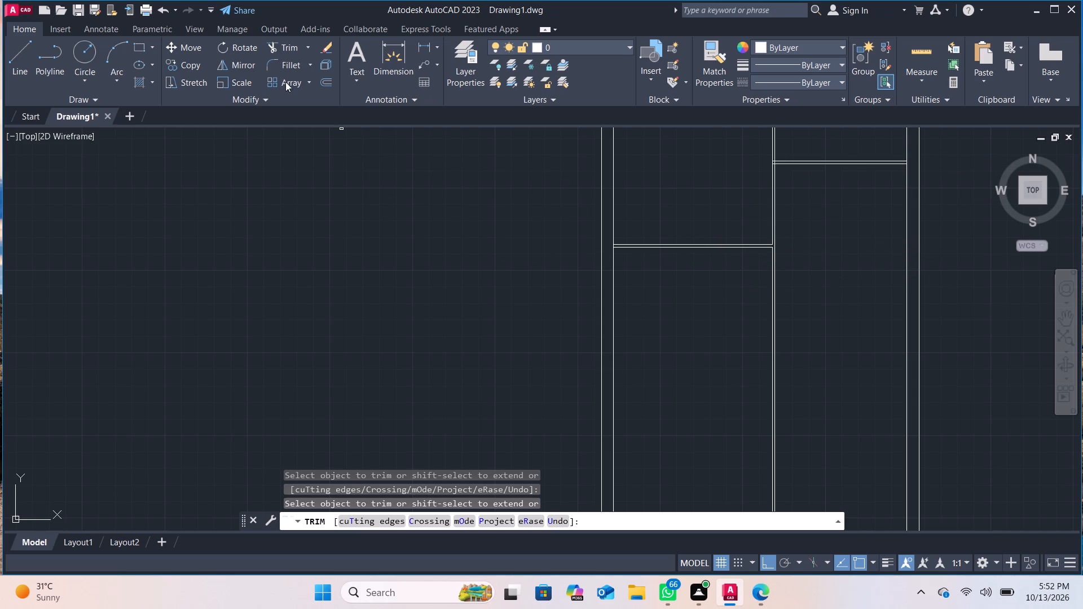
{"action": "scroll", "coordinate": [749, 297], "scroll_direction": "down", "scroll_amount": 2}
{"action": "middle_click_drag", "start_coordinate": [733, 302], "coordinate": [734, 302]}
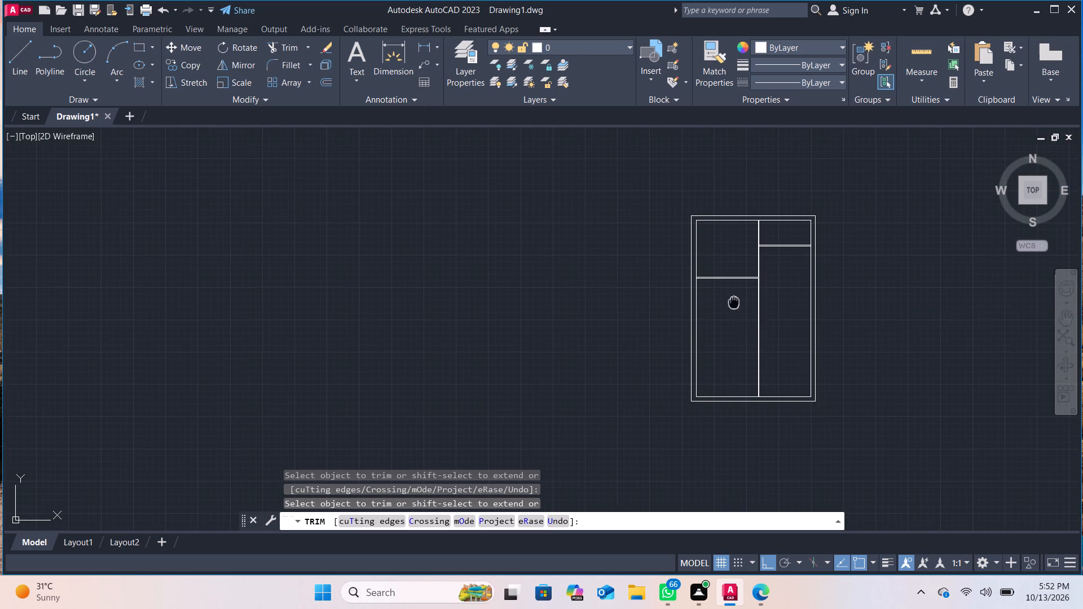
{"action": "middle_click_drag", "start_coordinate": [734, 302], "coordinate": [713, 303]}
{"action": "scroll", "coordinate": [710, 302], "scroll_direction": "up", "scroll_amount": 2}
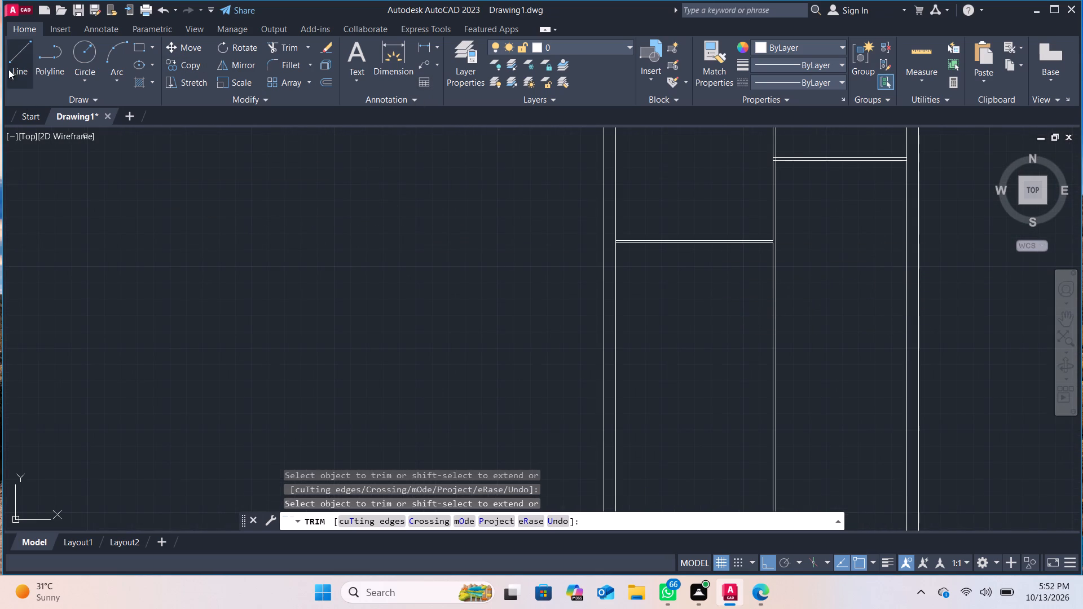
{"action": "left_click", "coordinate": [325, 80]}
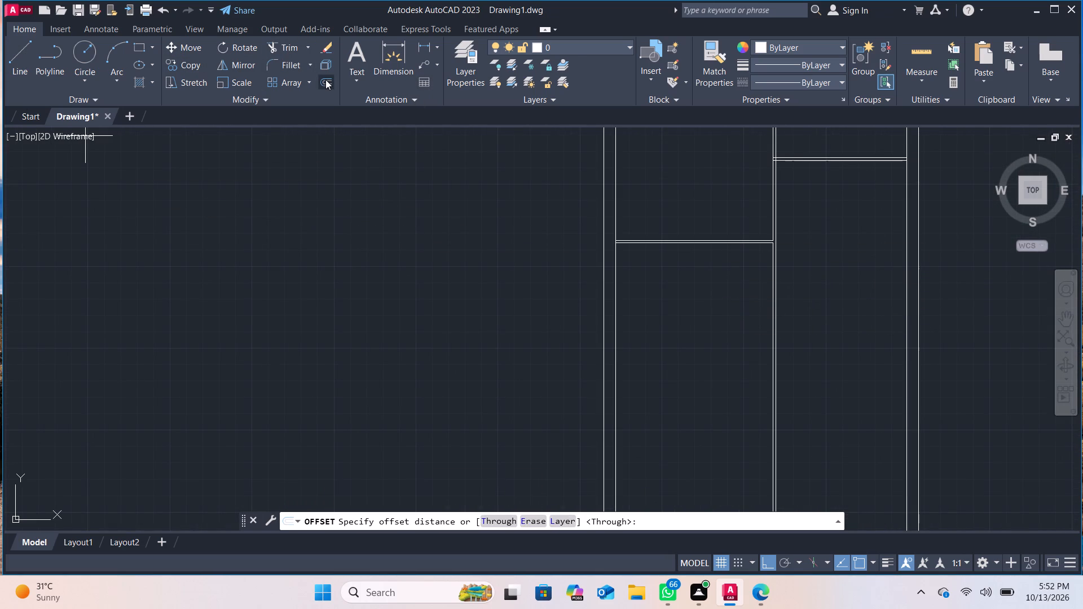
{"action": "key", "text": "Return"}
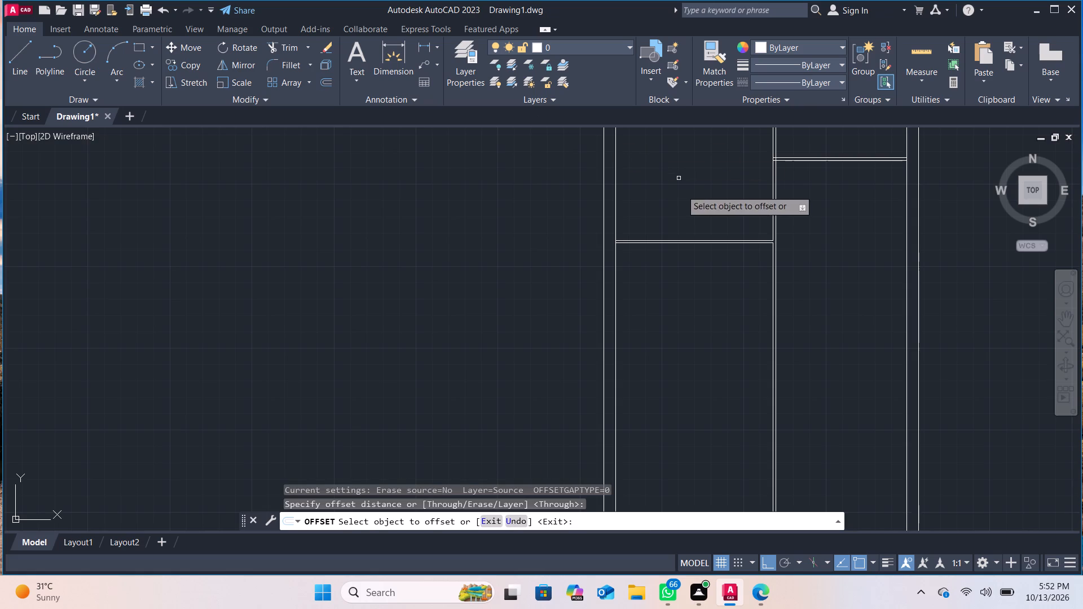
{"action": "left_click", "coordinate": [677, 244]}
{"action": "type", "text": "10'"}
{"action": "key", "text": "Return"}
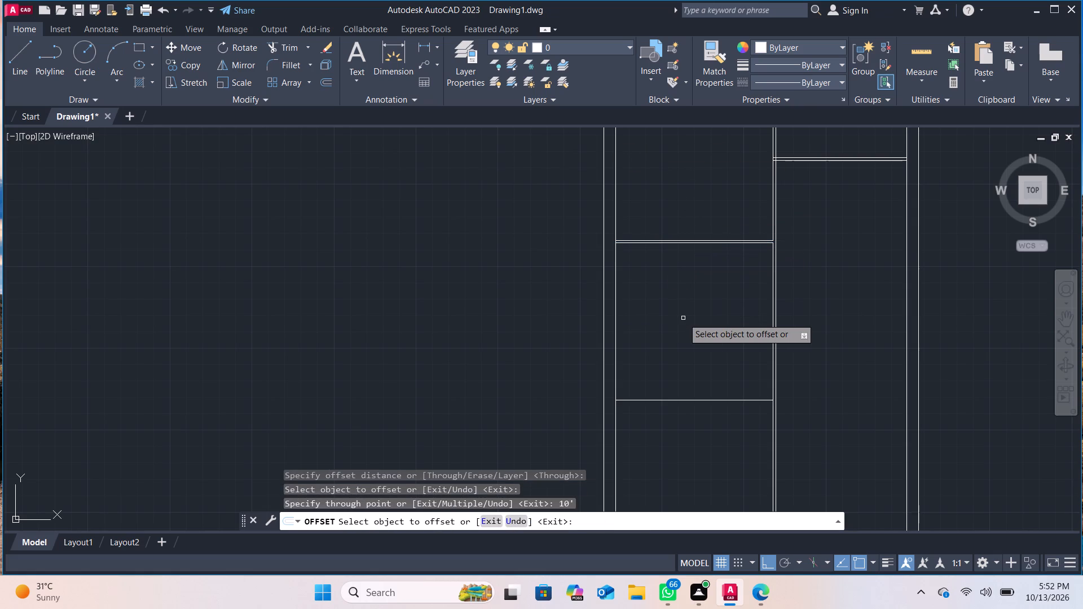
Offset the new lower horizontal line left of the vertical partition 2" down to give that partition its thickness.
{"action": "left_click", "coordinate": [685, 402]}
{"action": "key", "text": "2"}
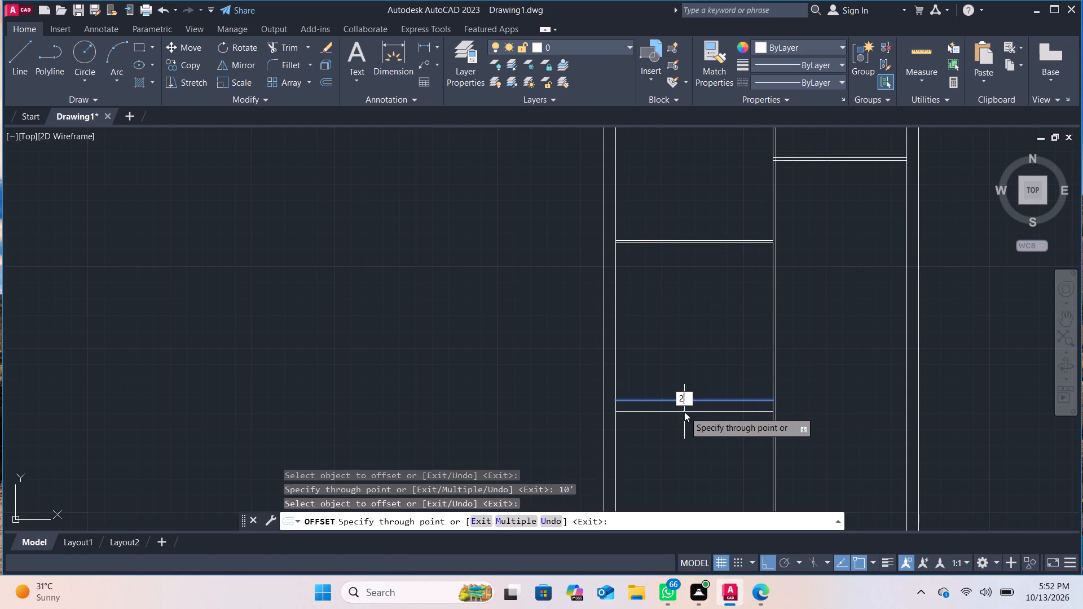
{"action": "key", "text": "Return"}
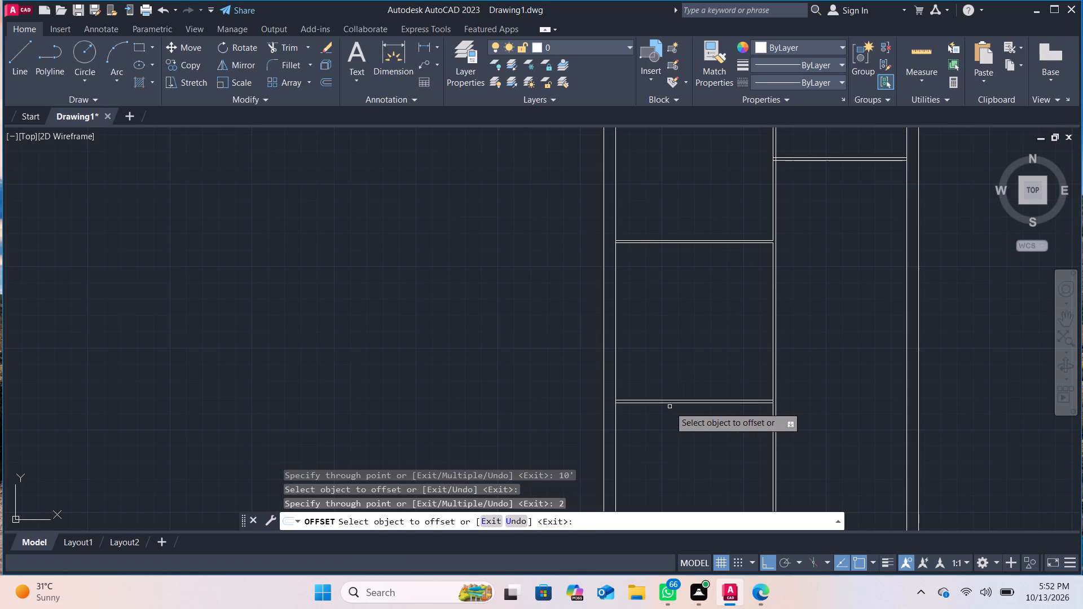
Offset the lower line of the horizontal partition right of the vertical partition 9'-6" down.
{"action": "scroll", "coordinate": [670, 407], "scroll_direction": "down", "scroll_amount": 2}
{"action": "scroll", "coordinate": [679, 426], "scroll_direction": "up", "scroll_amount": 2}
{"action": "middle_click_drag", "start_coordinate": [679, 426], "coordinate": [523, 378]}
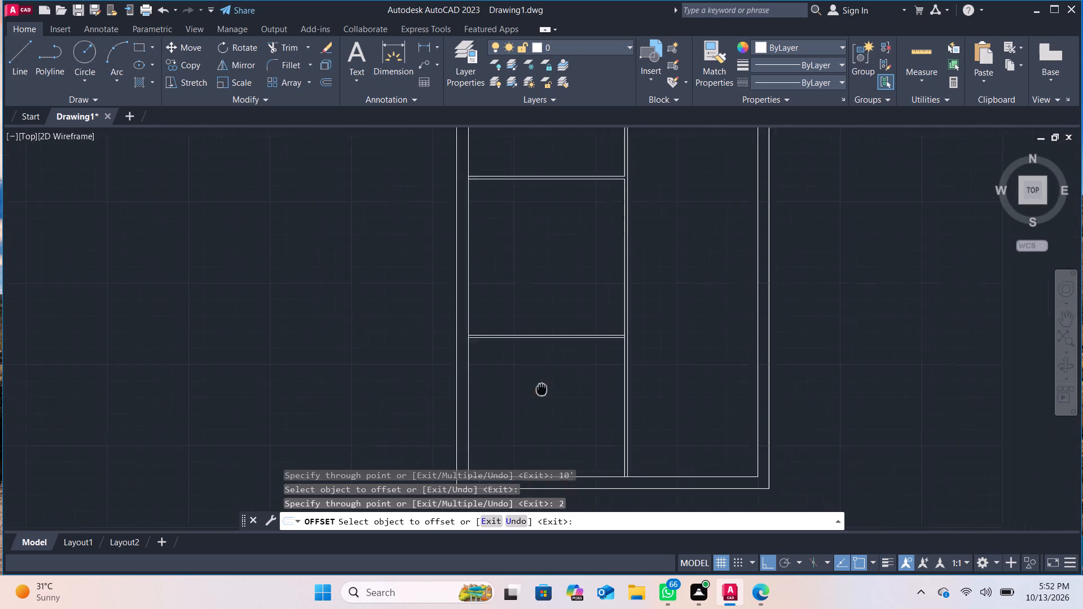
{"action": "middle_click_drag", "start_coordinate": [523, 378], "coordinate": [517, 373]}
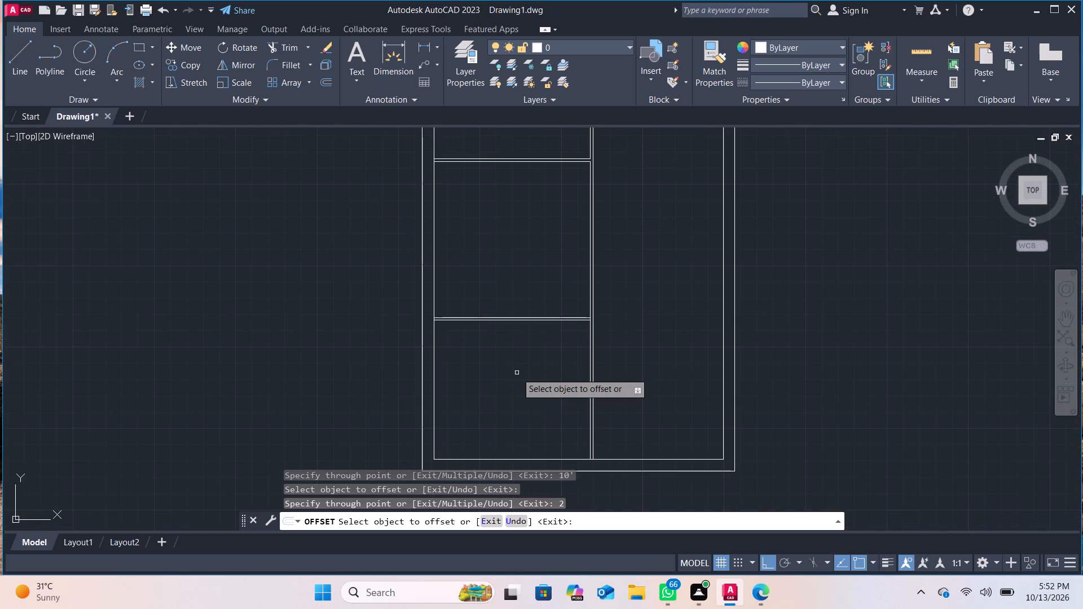
{"action": "scroll", "coordinate": [565, 333], "scroll_direction": "down", "scroll_amount": 1}
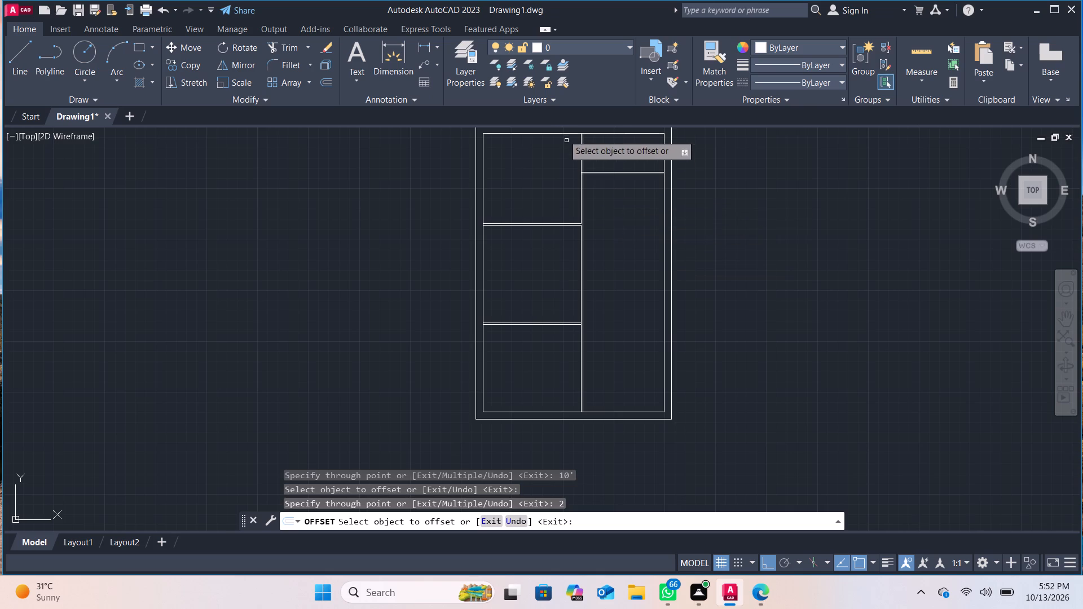
{"action": "scroll", "coordinate": [612, 183], "scroll_direction": "up", "scroll_amount": 1}
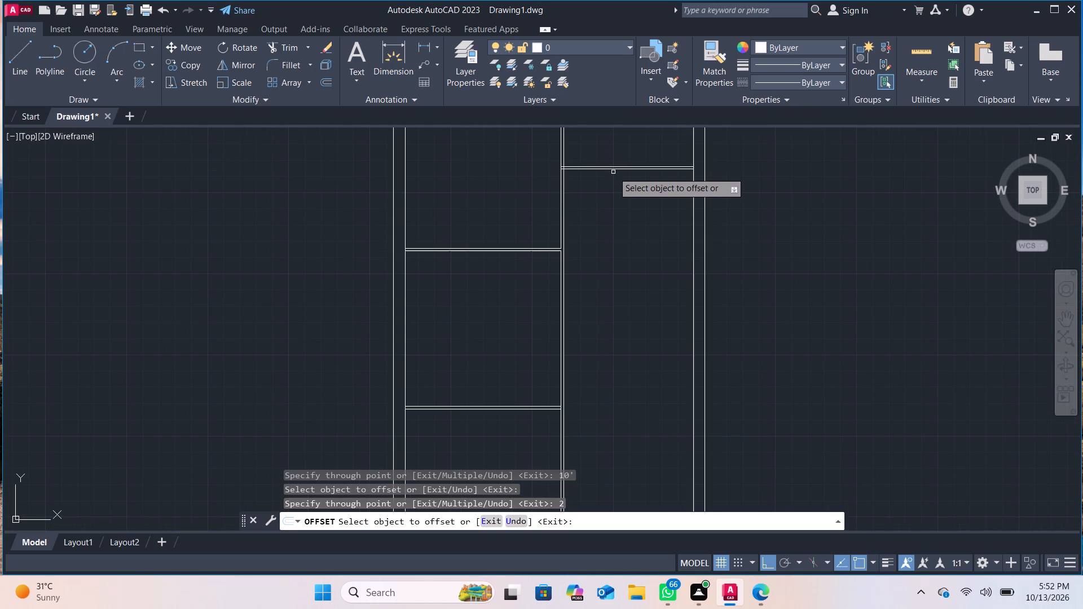
{"action": "left_click", "coordinate": [615, 170]}
{"action": "key", "text": "9"}
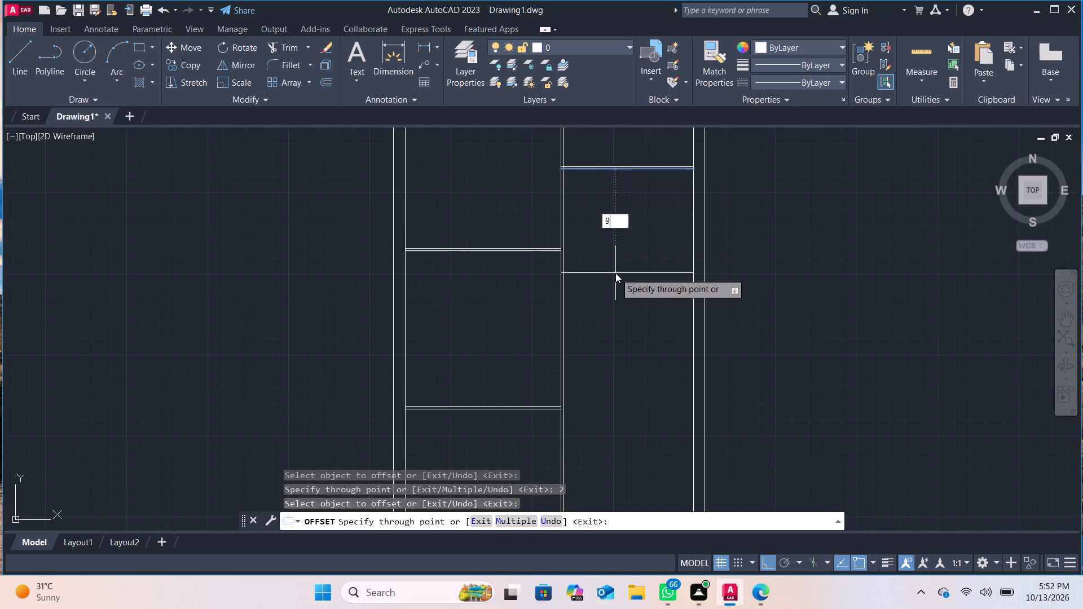
{"action": "key", "text": "apostrophe"}
{"action": "type", "text": "-6"}
{"action": "key", "text": "shift+quotedbl"}
{"action": "key", "text": "Return"}
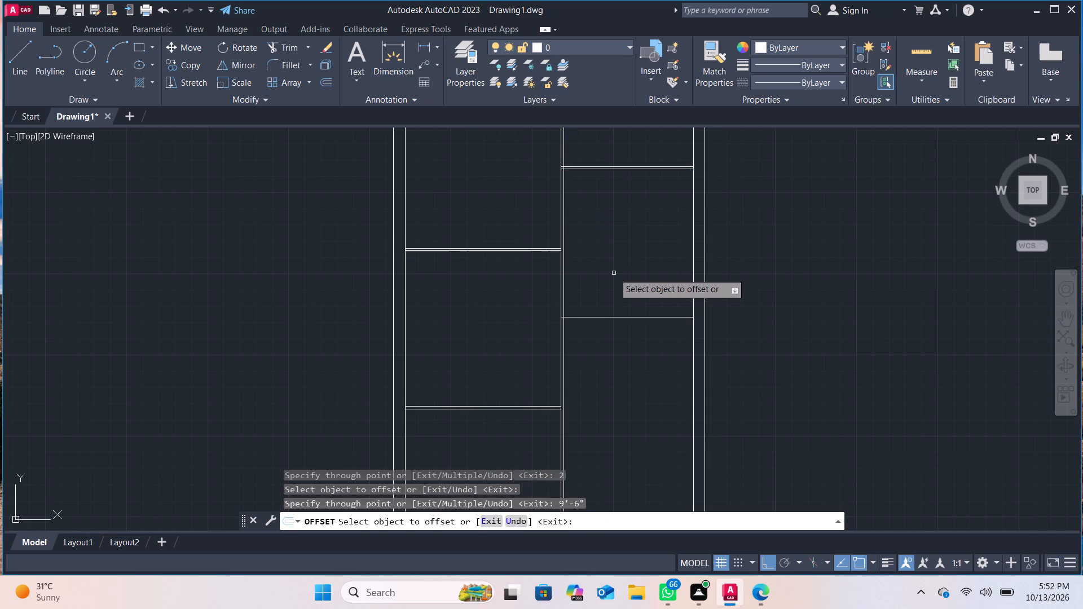
Offset the new horizontal line on the right side 2" down to give that partition its thickness.
{"action": "left_click", "coordinate": [618, 319]}
{"action": "key", "text": "2"}
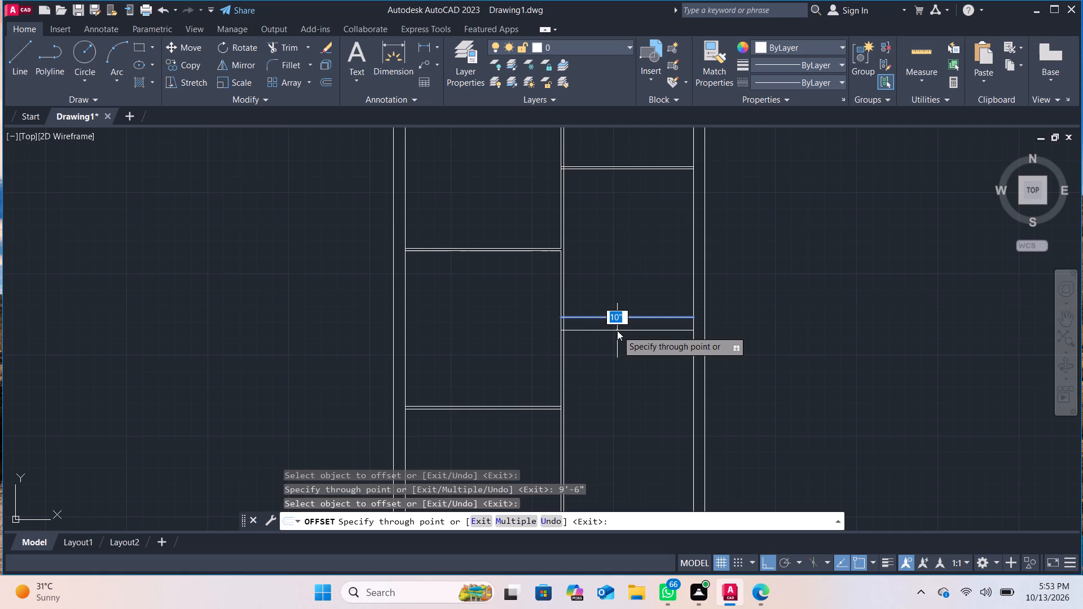
{"action": "key", "text": "Return"}
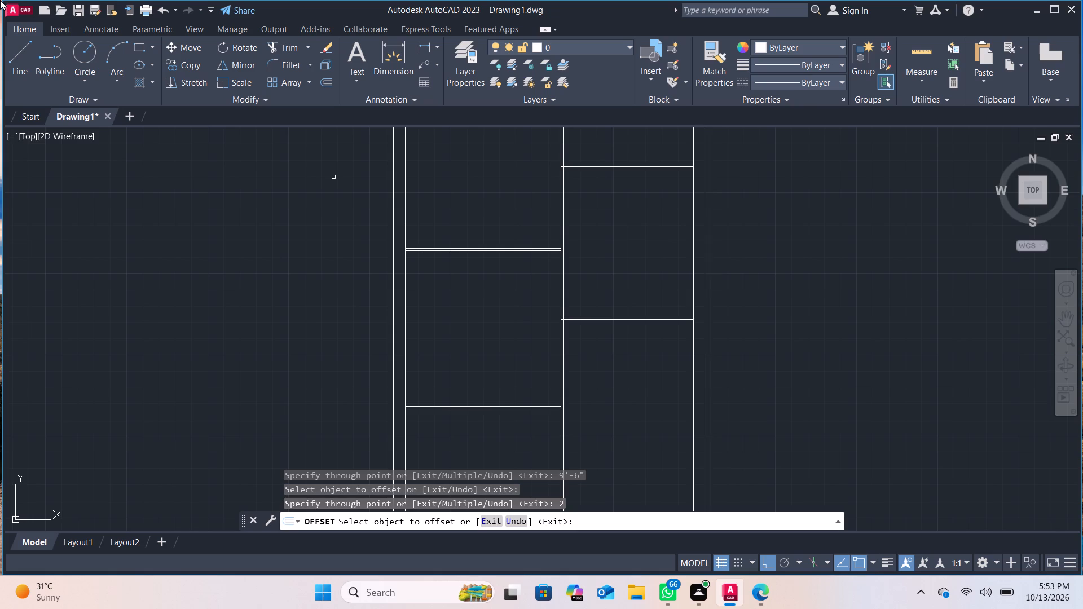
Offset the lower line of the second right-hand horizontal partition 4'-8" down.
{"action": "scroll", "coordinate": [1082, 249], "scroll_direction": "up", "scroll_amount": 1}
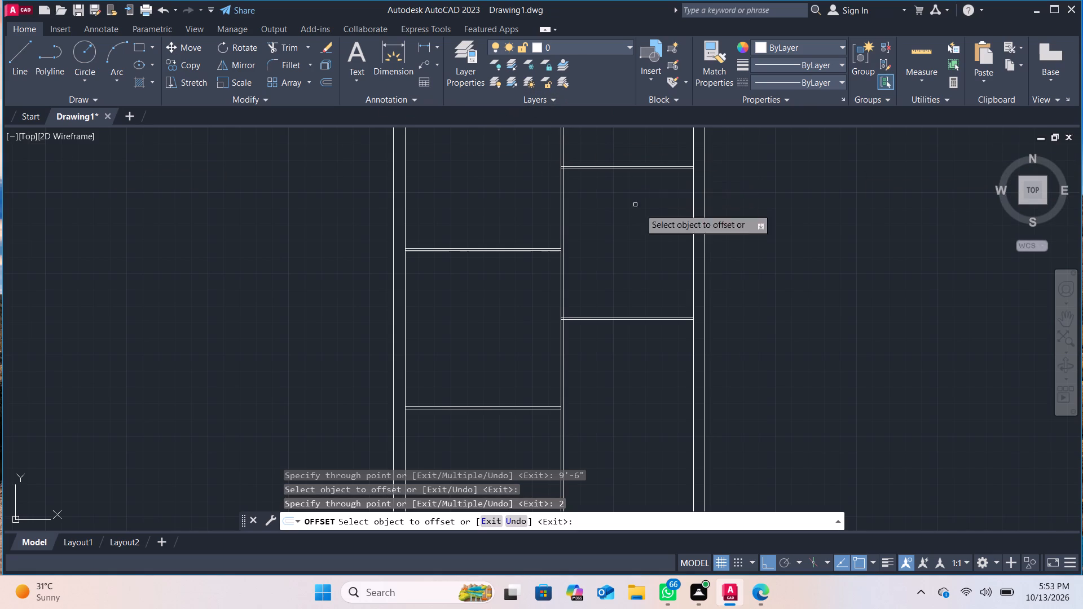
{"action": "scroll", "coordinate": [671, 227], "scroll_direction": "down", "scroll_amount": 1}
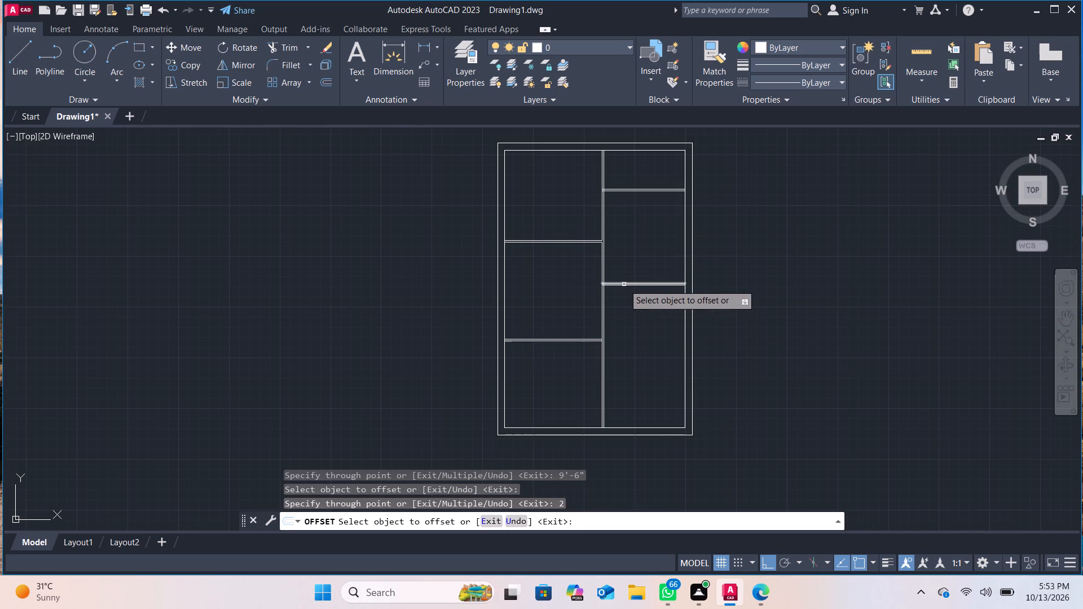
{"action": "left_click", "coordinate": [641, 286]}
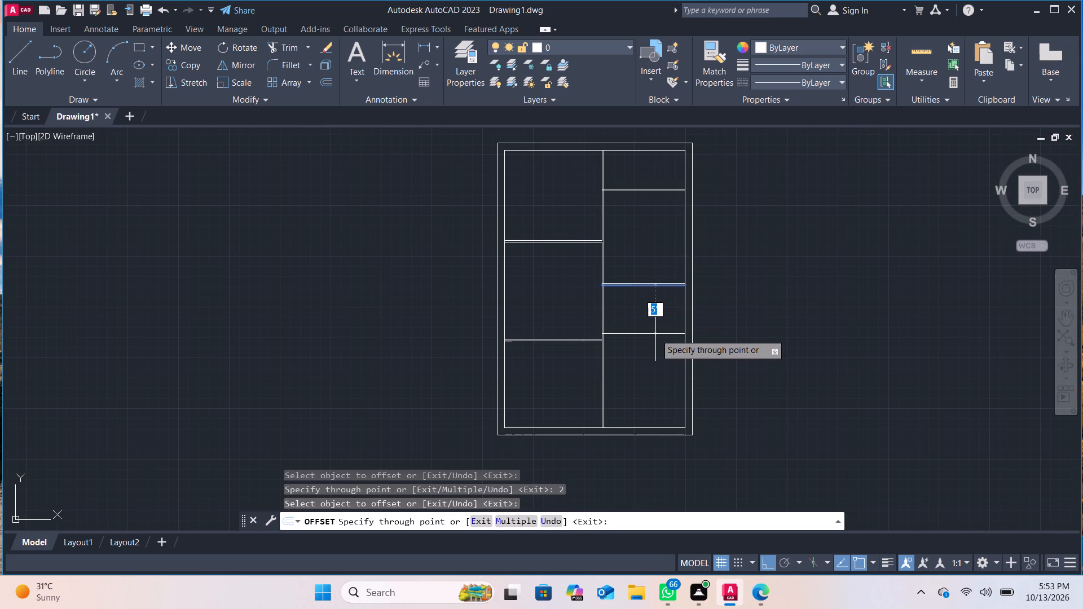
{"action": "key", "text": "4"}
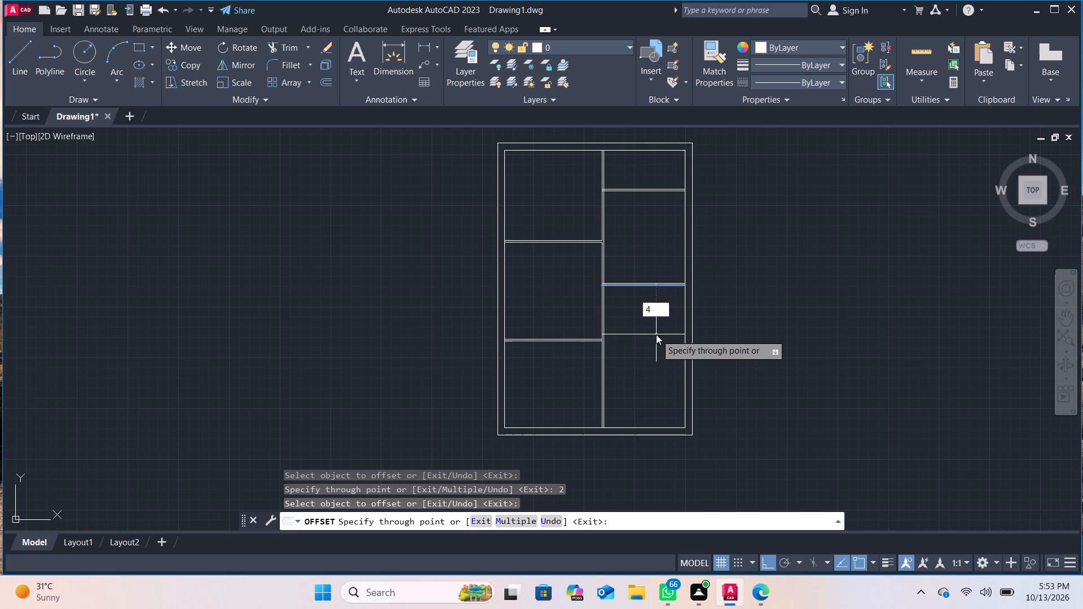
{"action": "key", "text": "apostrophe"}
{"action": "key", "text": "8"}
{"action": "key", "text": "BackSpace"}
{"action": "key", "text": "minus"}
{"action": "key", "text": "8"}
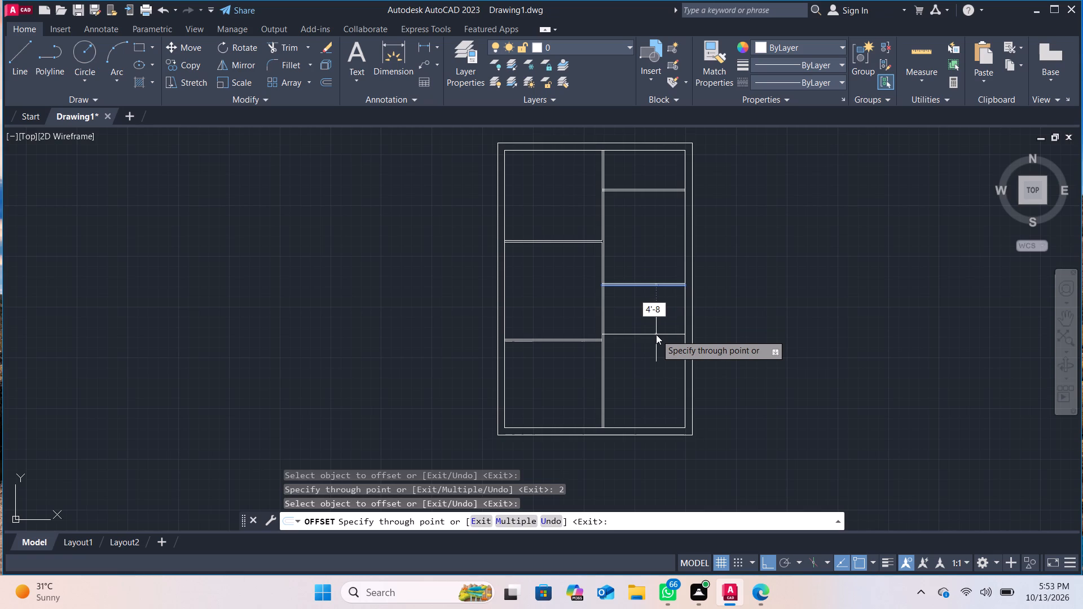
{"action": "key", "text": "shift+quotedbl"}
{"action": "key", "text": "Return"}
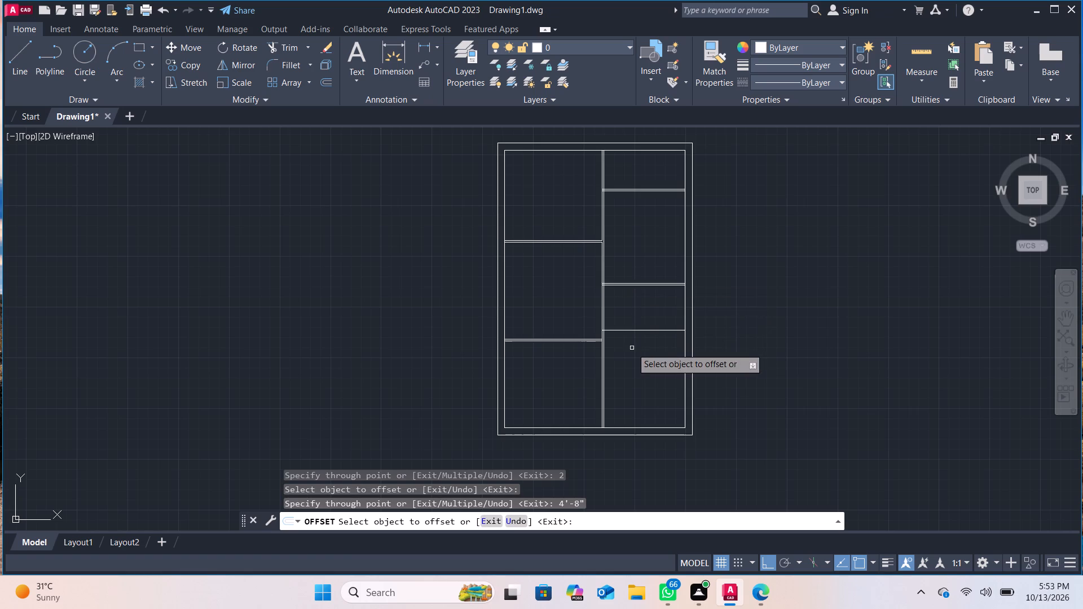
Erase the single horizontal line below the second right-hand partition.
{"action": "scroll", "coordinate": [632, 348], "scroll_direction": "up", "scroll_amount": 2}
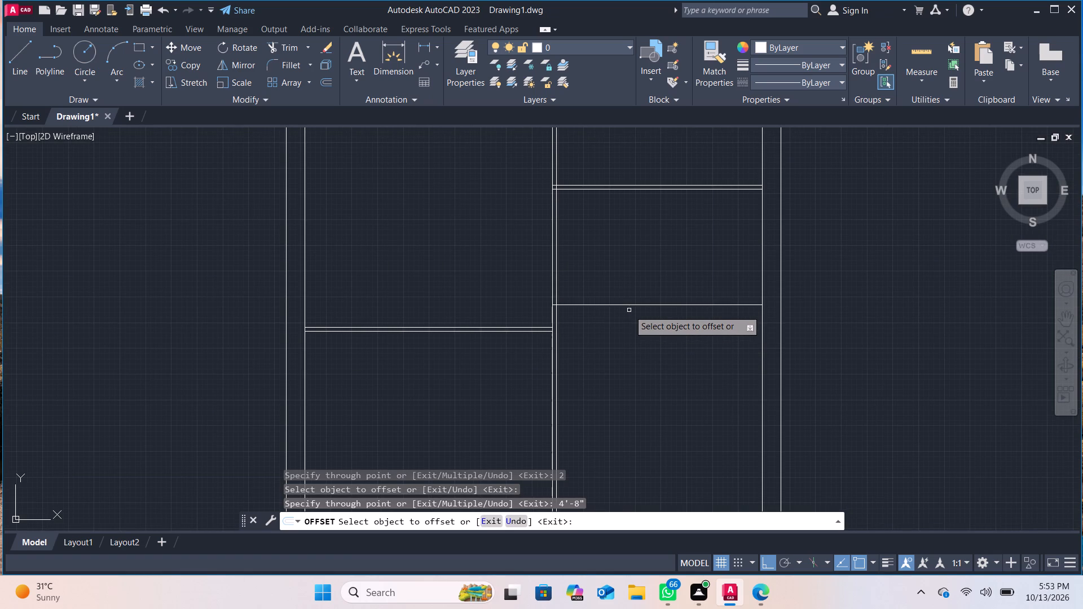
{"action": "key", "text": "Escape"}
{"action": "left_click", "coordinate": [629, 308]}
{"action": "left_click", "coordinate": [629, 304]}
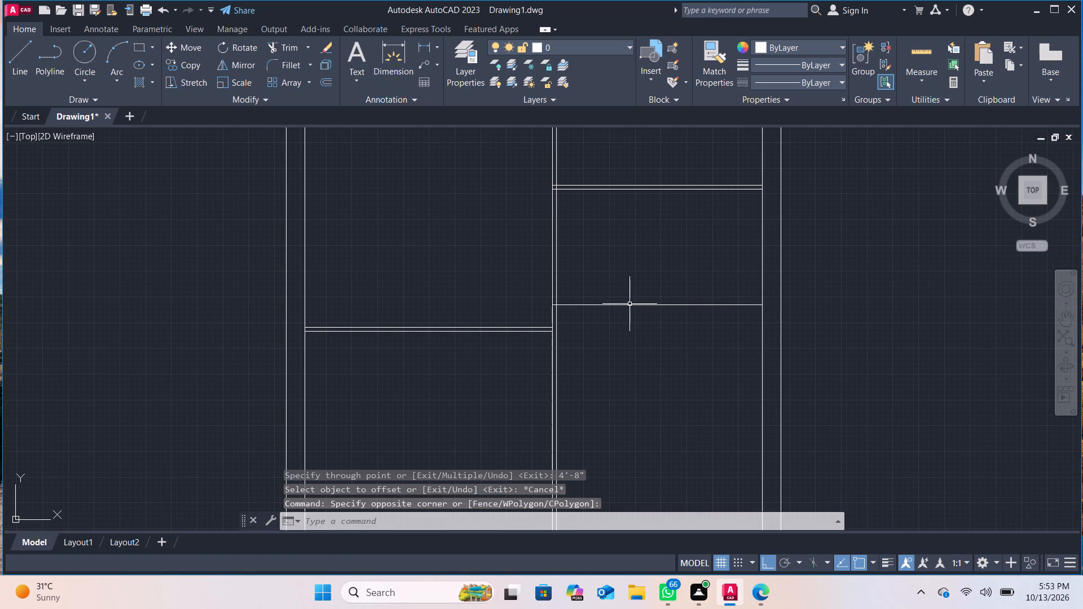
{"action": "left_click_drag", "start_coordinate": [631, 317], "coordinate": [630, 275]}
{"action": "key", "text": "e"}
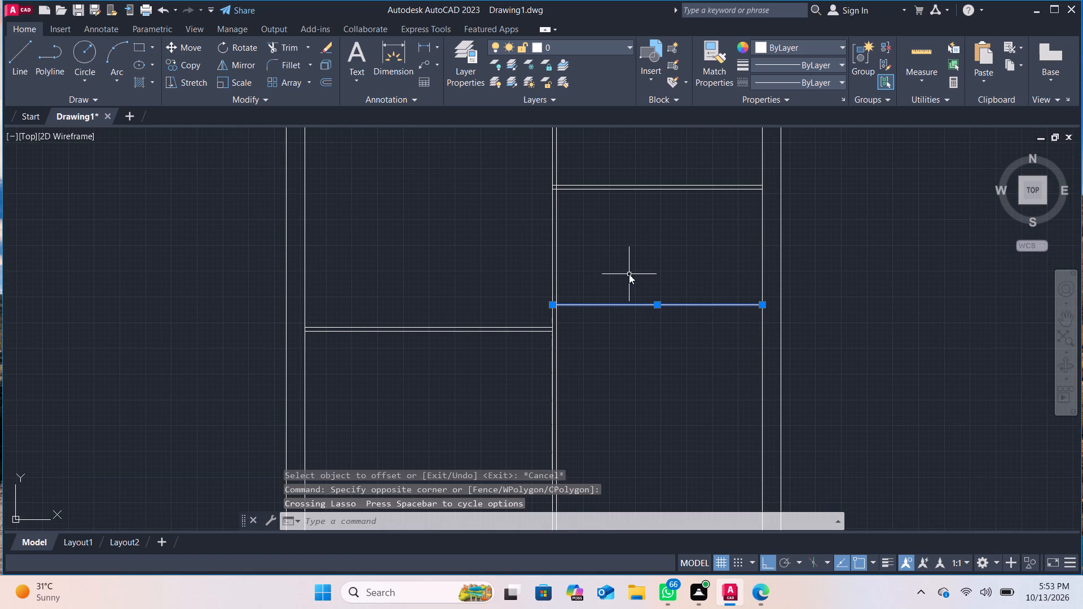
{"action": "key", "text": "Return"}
Draw an 8'-6" horizontal line extending the lower left partition's bottom line from the vertical partition to the right outer wall's inner face.
{"action": "scroll", "coordinate": [627, 279], "scroll_direction": "up", "scroll_amount": 1}
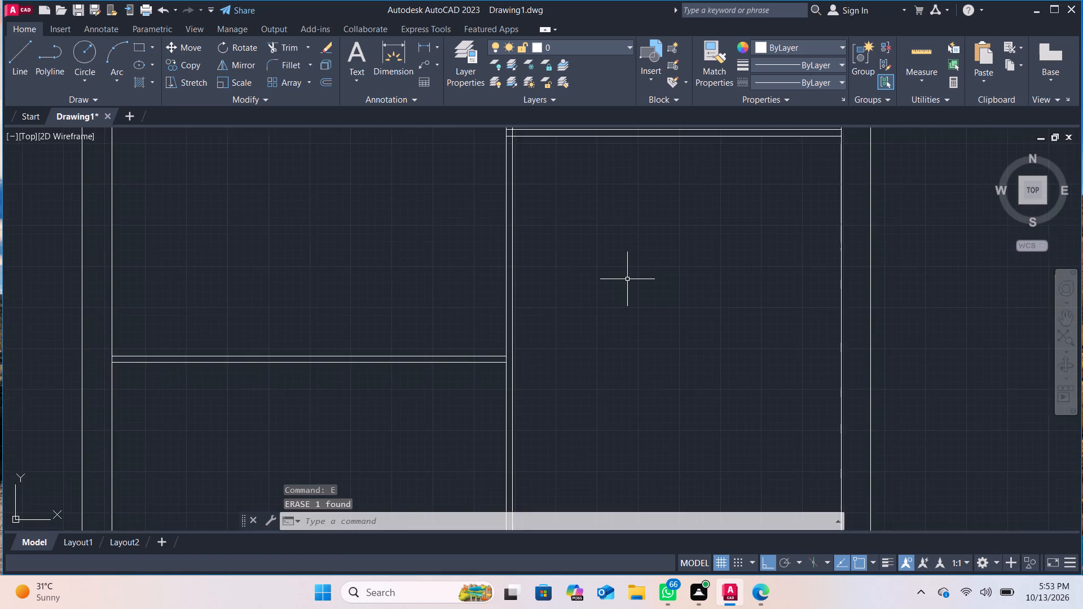
{"action": "scroll", "coordinate": [627, 279], "scroll_direction": "down", "scroll_amount": 2}
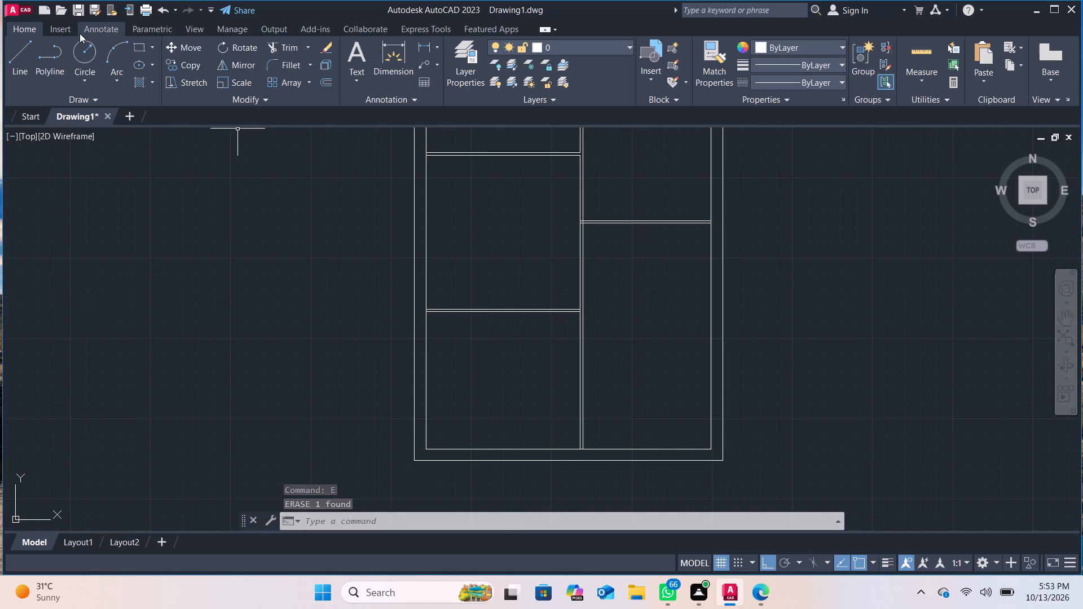
{"action": "left_click", "coordinate": [24, 56]}
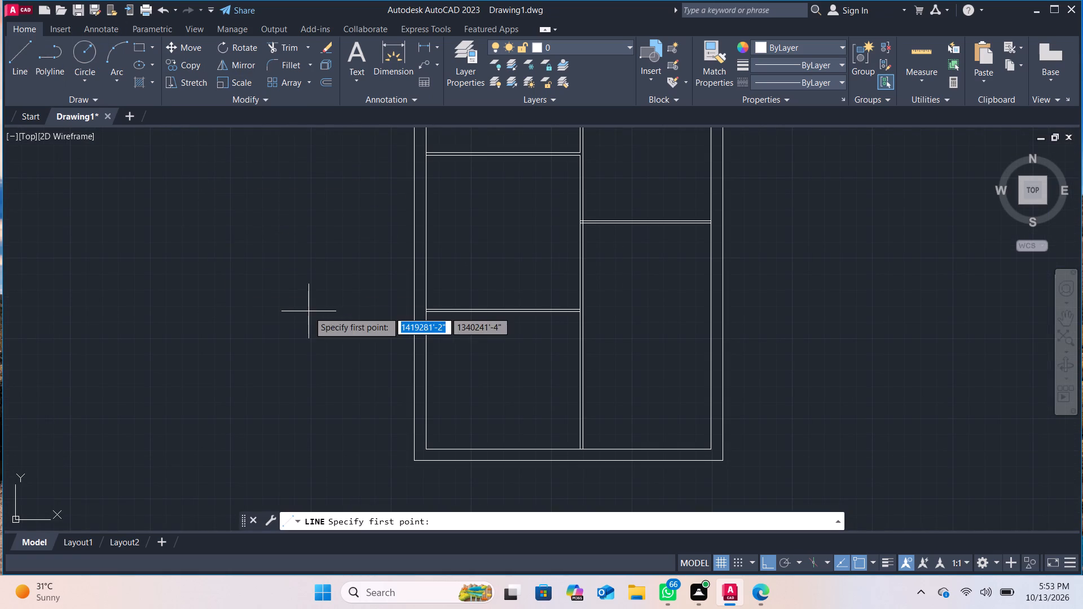
{"action": "scroll", "coordinate": [571, 316], "scroll_direction": "up", "scroll_amount": 1}
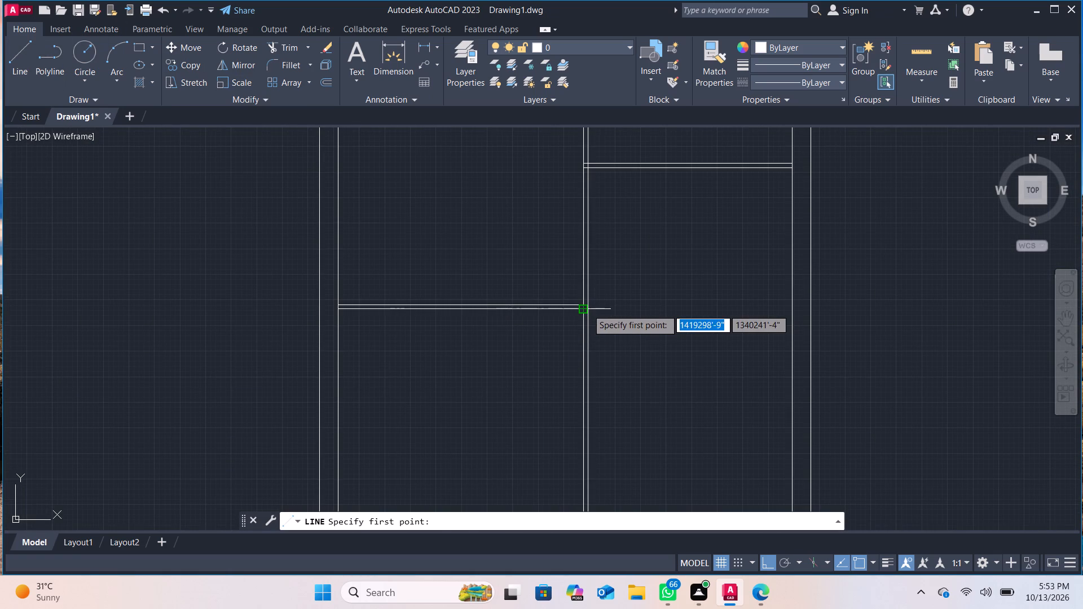
{"action": "left_click", "coordinate": [588, 309]}
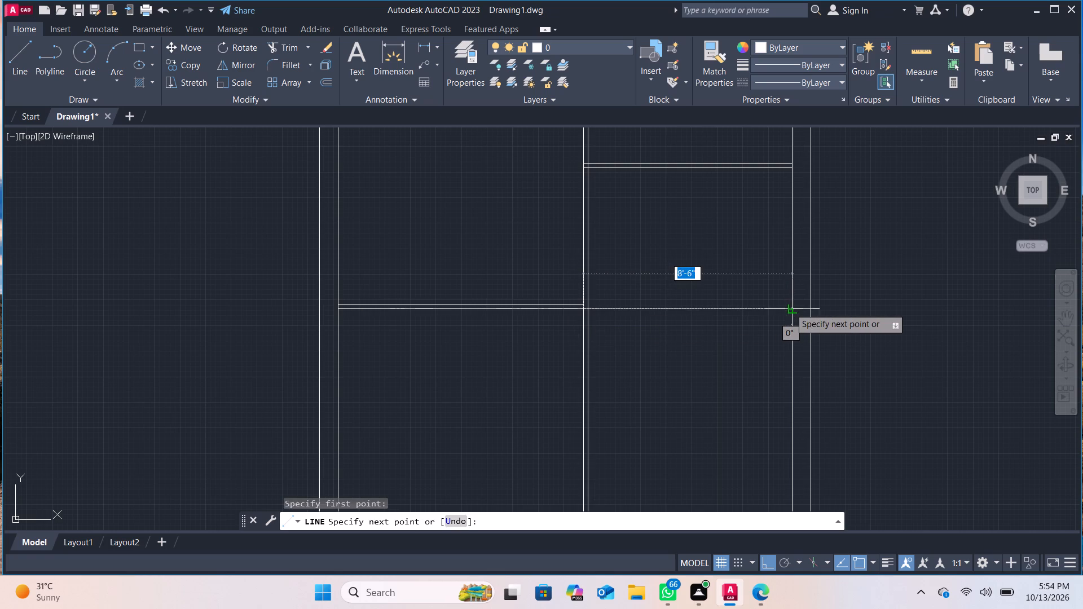
{"action": "left_click", "coordinate": [790, 308]}
{"action": "key", "text": "grave"}
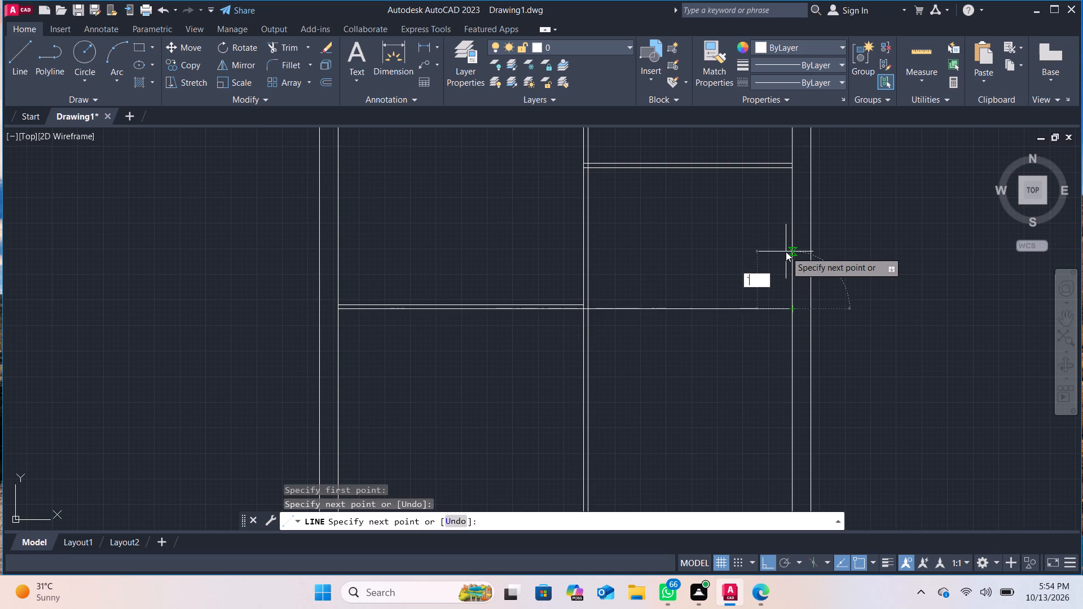
{"action": "key", "text": "Escape"}
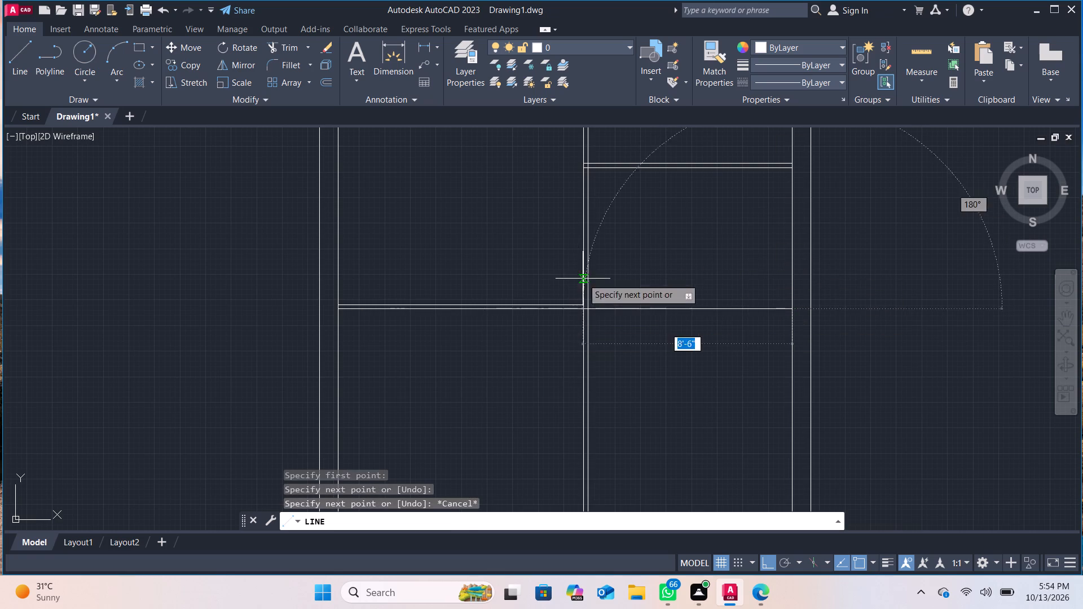
{"action": "key", "text": "Escape"}
Draw a horizontal line level with the lower left partition's top line, from the right wall's inner face to the vertical partition's right line.
{"action": "left_click", "coordinate": [19, 61]}
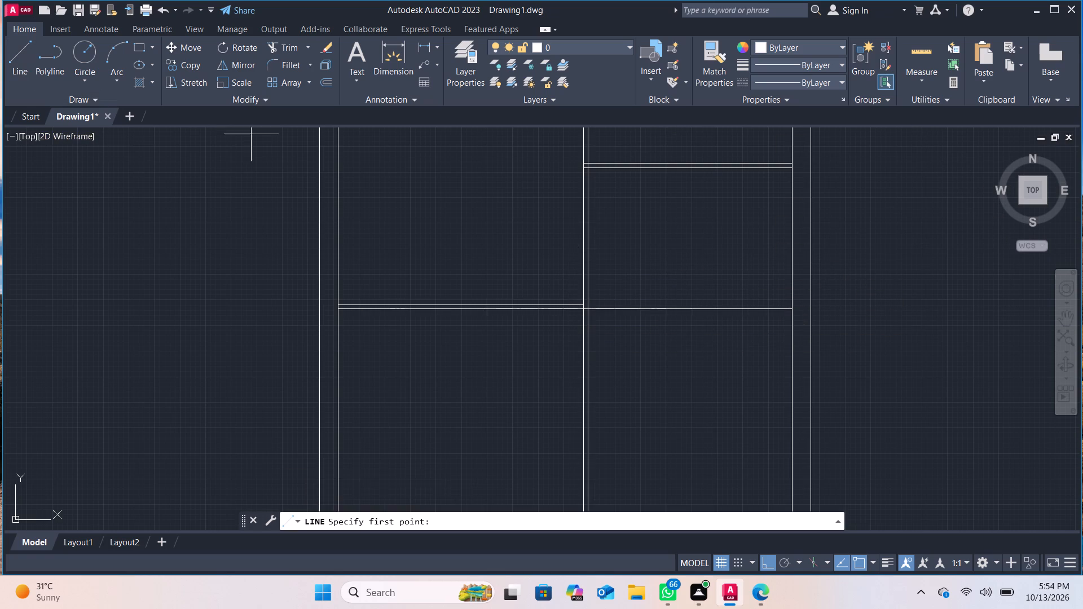
{"action": "scroll", "coordinate": [717, 338], "scroll_direction": "up", "scroll_amount": 1}
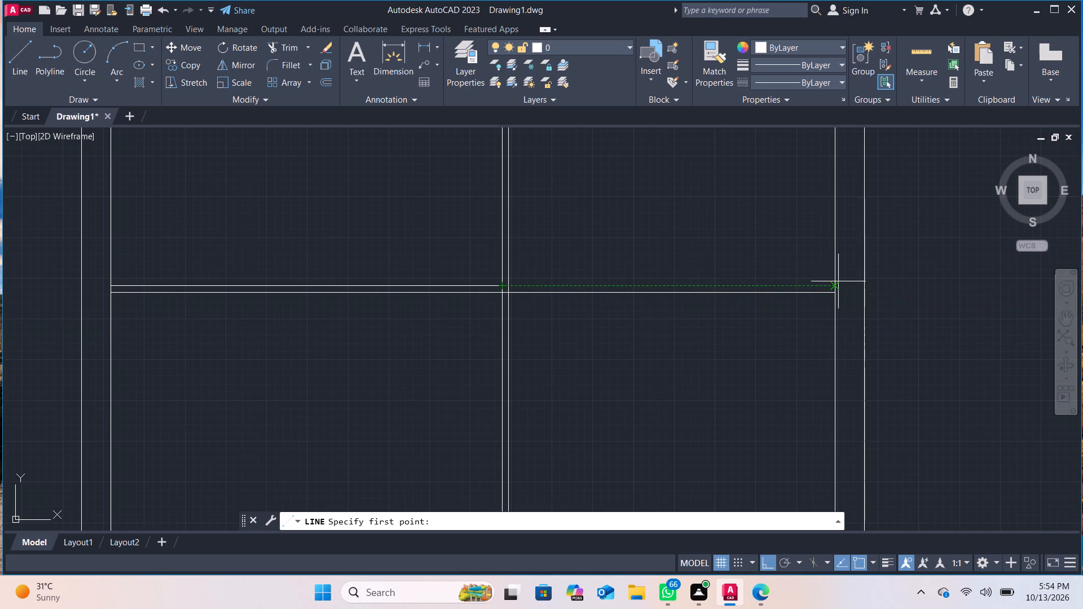
{"action": "left_click", "coordinate": [836, 287]}
{"action": "left_click", "coordinate": [507, 285]}
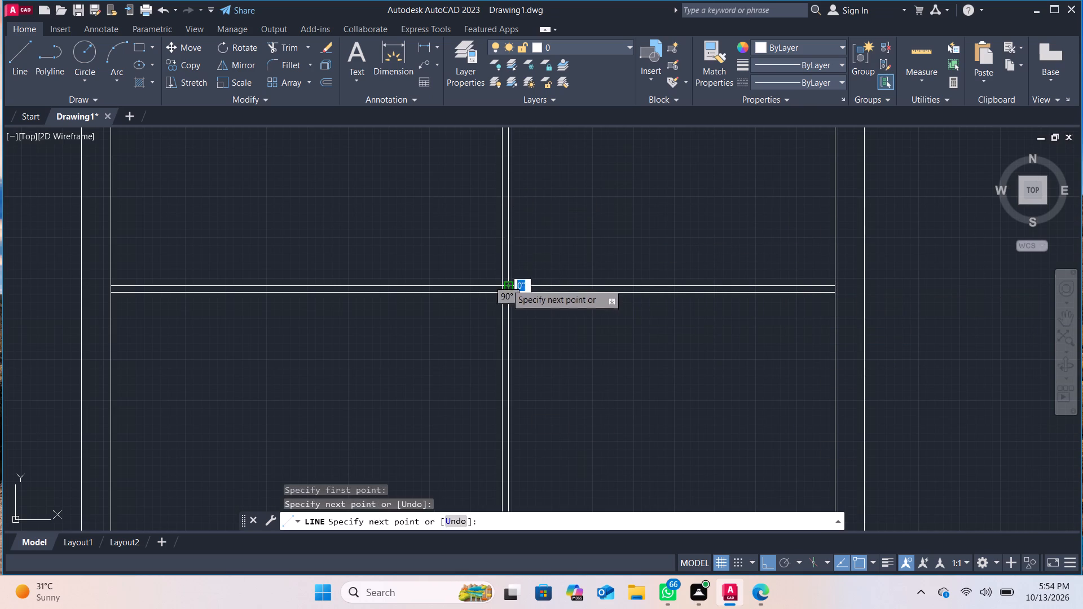
{"action": "key", "text": "Escape"}
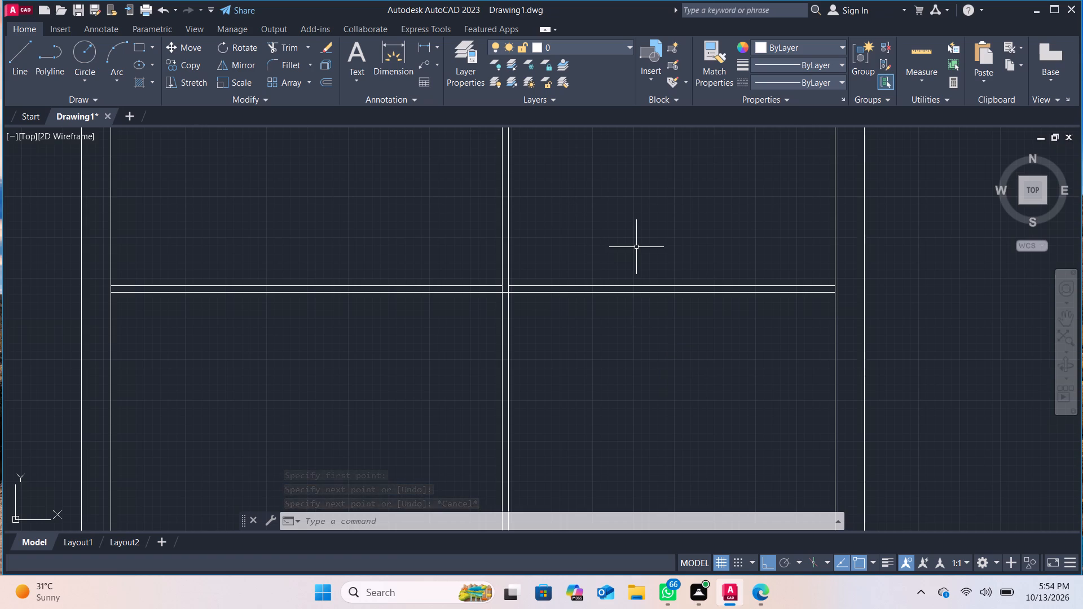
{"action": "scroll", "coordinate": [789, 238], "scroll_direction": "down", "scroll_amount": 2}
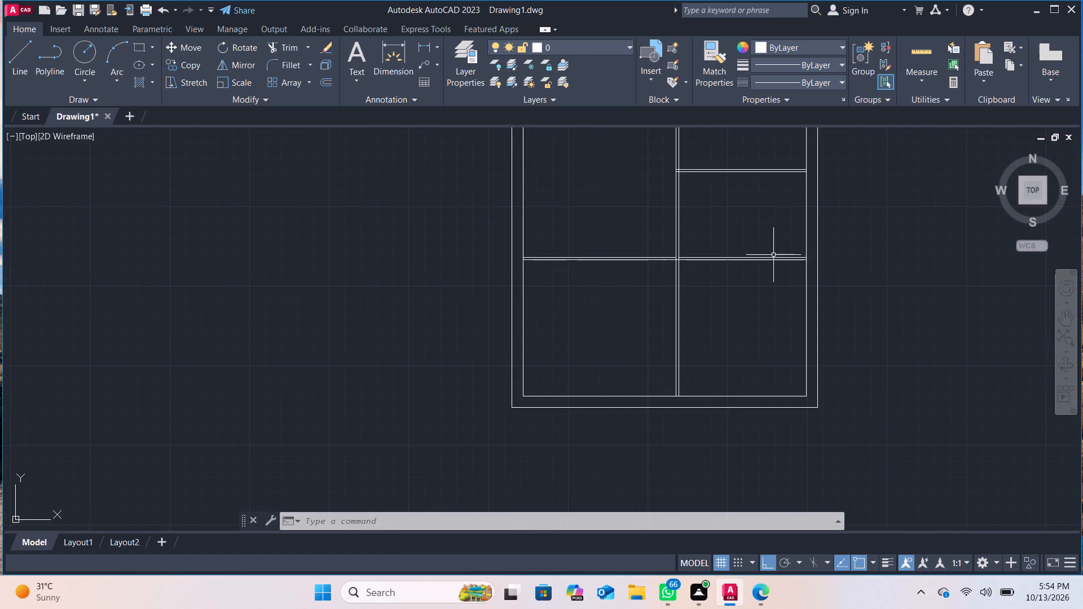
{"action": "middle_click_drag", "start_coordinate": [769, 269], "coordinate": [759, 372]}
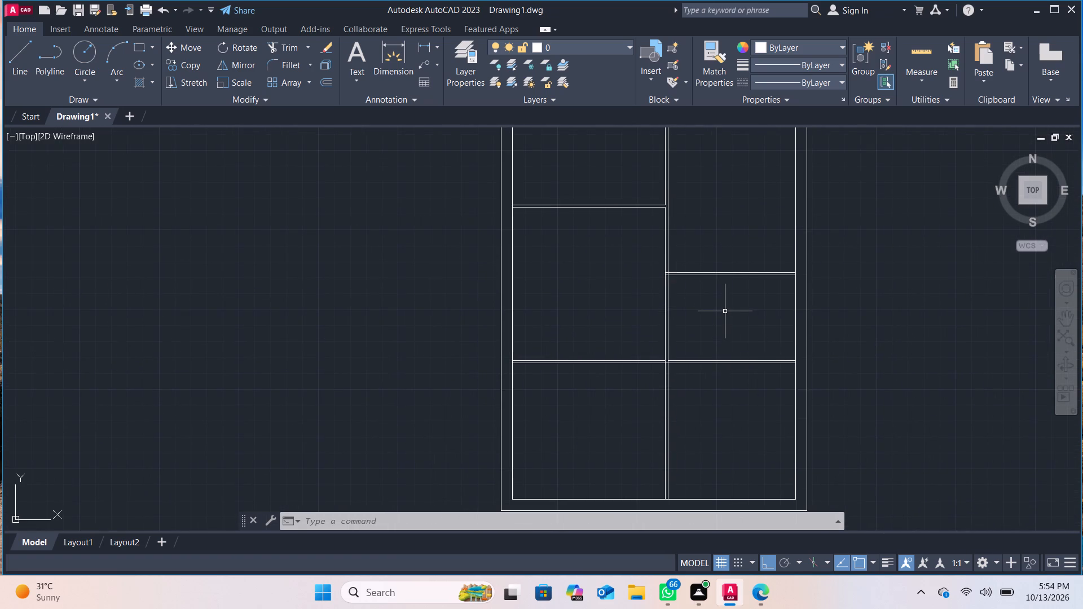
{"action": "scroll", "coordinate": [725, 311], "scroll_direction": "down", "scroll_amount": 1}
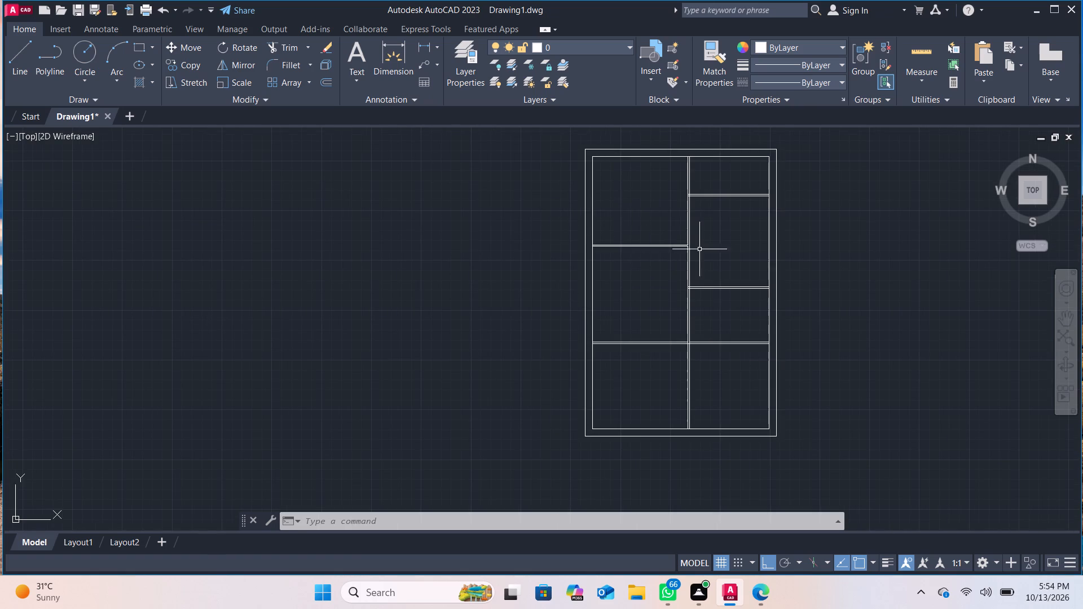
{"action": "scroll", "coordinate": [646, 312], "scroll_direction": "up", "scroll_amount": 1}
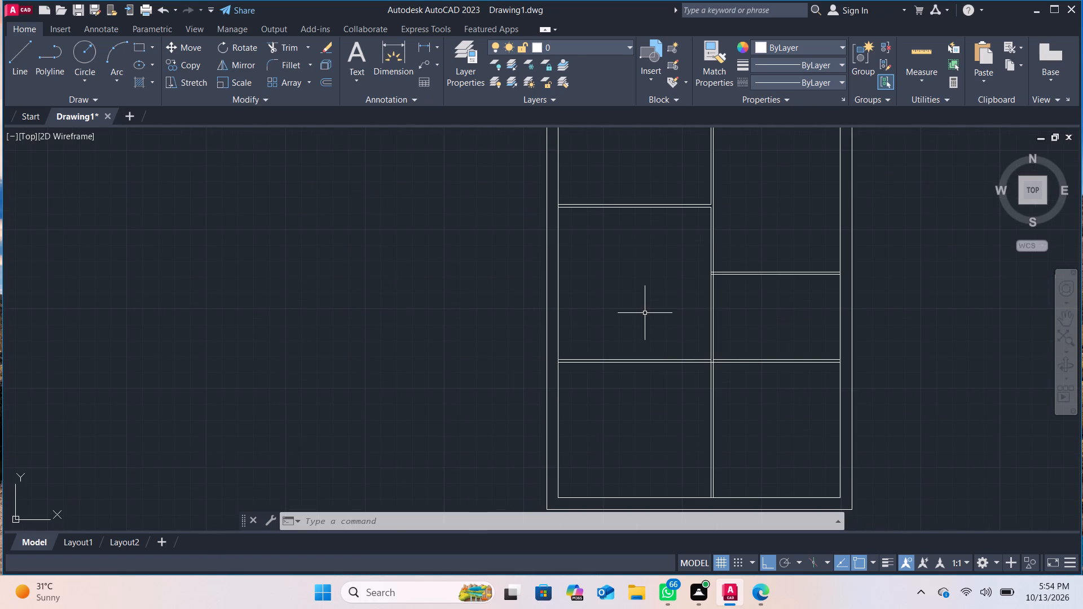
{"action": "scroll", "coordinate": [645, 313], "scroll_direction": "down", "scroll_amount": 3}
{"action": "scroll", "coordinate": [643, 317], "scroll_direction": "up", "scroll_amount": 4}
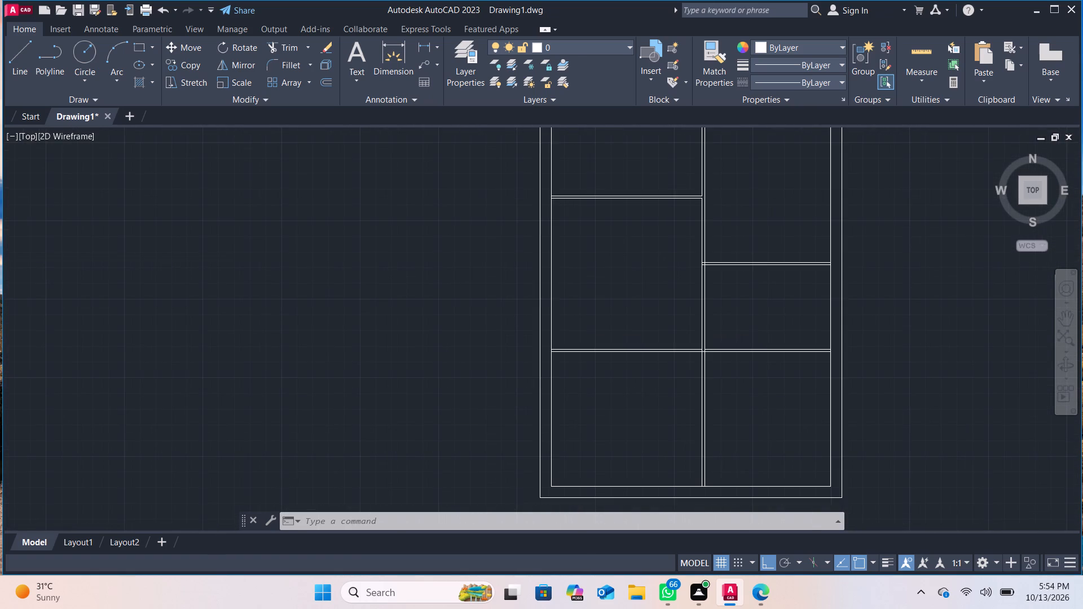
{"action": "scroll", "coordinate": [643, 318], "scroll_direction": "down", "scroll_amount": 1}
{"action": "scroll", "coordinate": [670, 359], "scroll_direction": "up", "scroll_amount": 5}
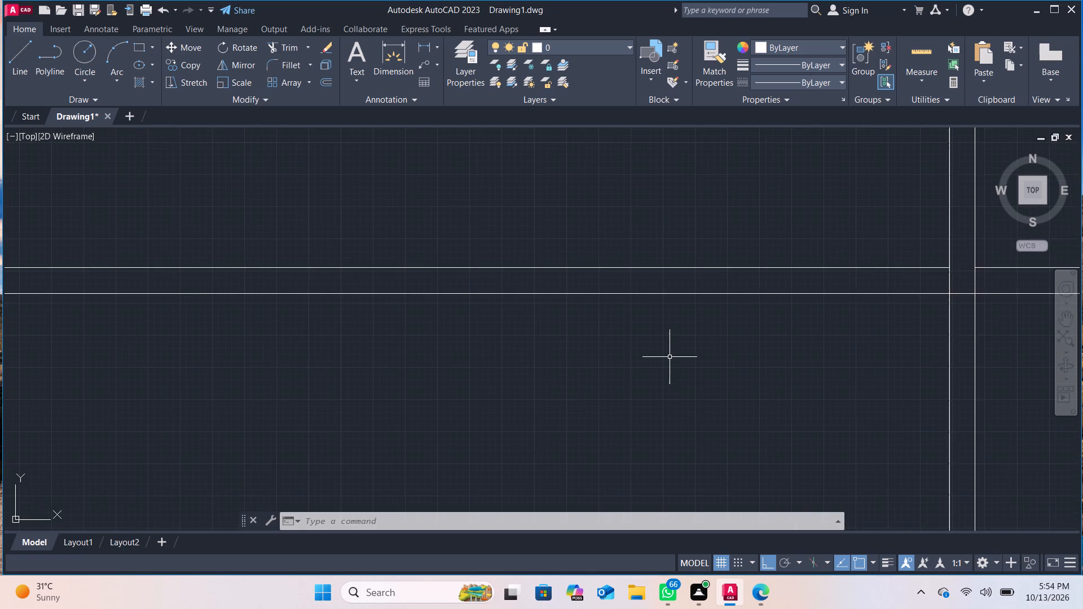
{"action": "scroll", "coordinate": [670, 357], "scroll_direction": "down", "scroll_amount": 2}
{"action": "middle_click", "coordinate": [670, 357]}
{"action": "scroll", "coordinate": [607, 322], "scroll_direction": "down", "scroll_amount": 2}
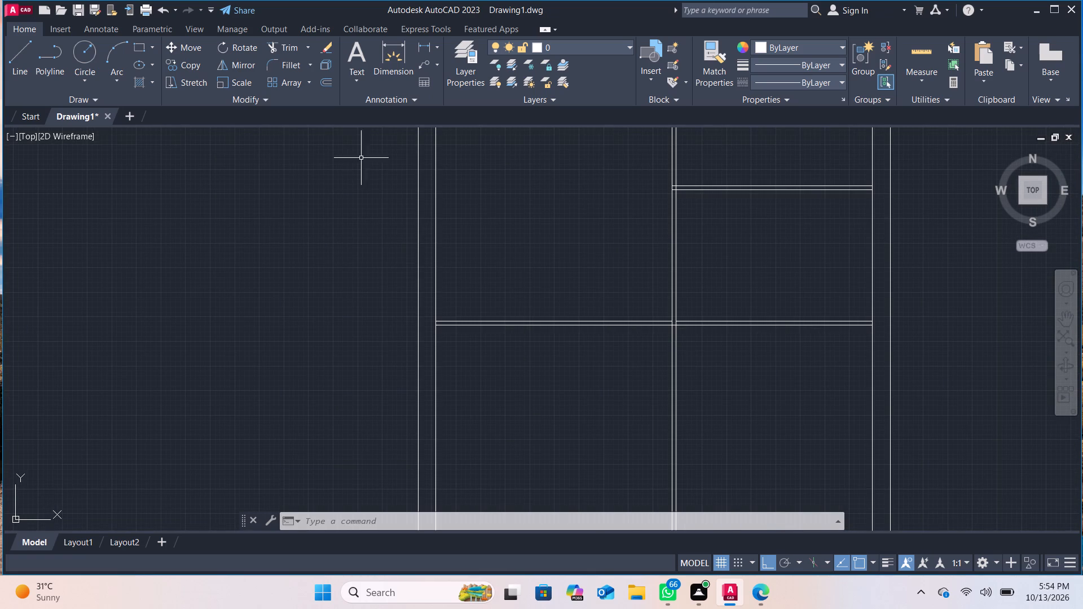
Draw a short line across the vertical partition just below the top wall and trim both partition lines from it down to the first right-hand partition.
{"action": "left_click", "coordinate": [284, 54]}
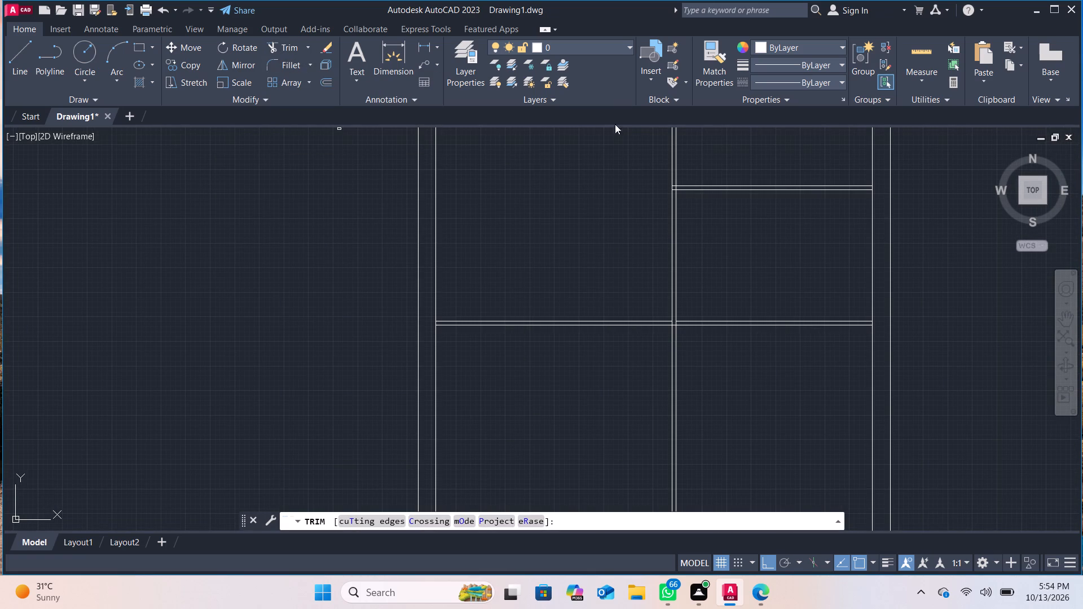
{"action": "middle_click_drag", "start_coordinate": [561, 205], "coordinate": [541, 418]}
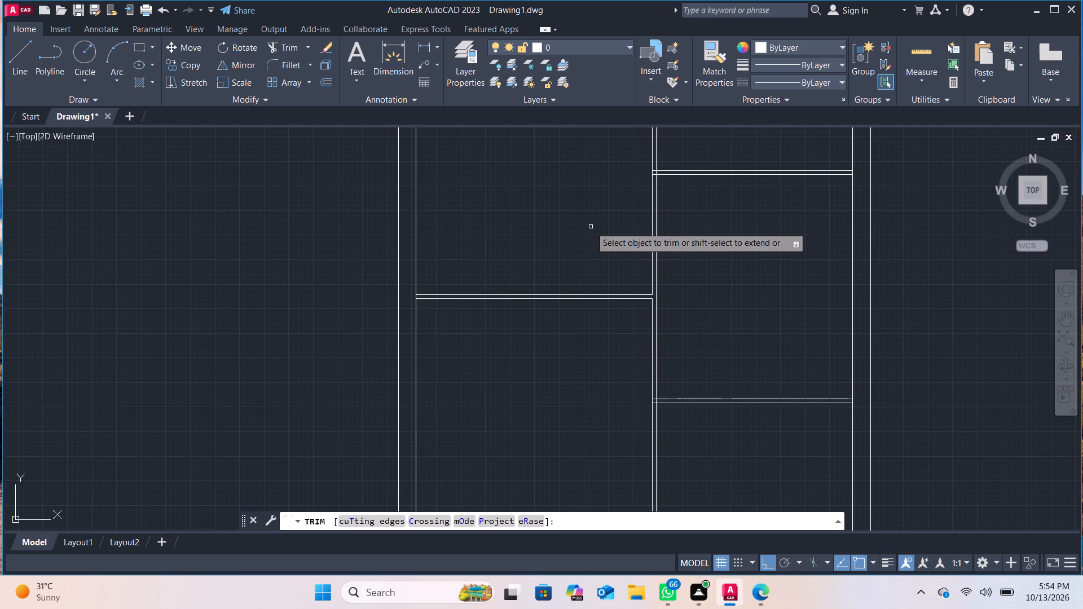
{"action": "middle_click_drag", "start_coordinate": [591, 227], "coordinate": [580, 352]}
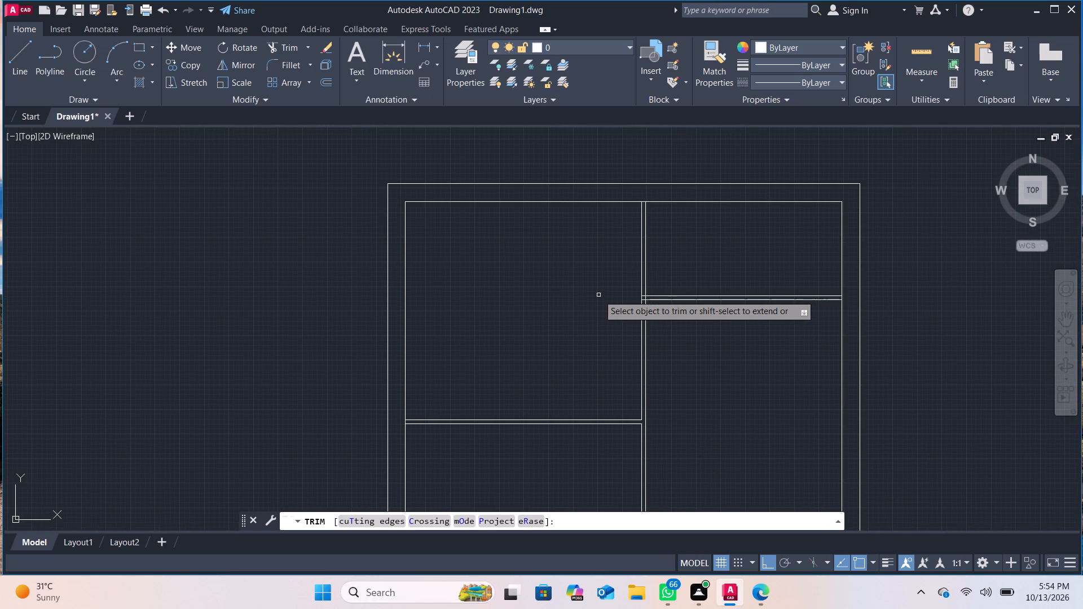
{"action": "left_click", "coordinate": [15, 58]}
{"action": "scroll", "coordinate": [601, 239], "scroll_direction": "up", "scroll_amount": 2}
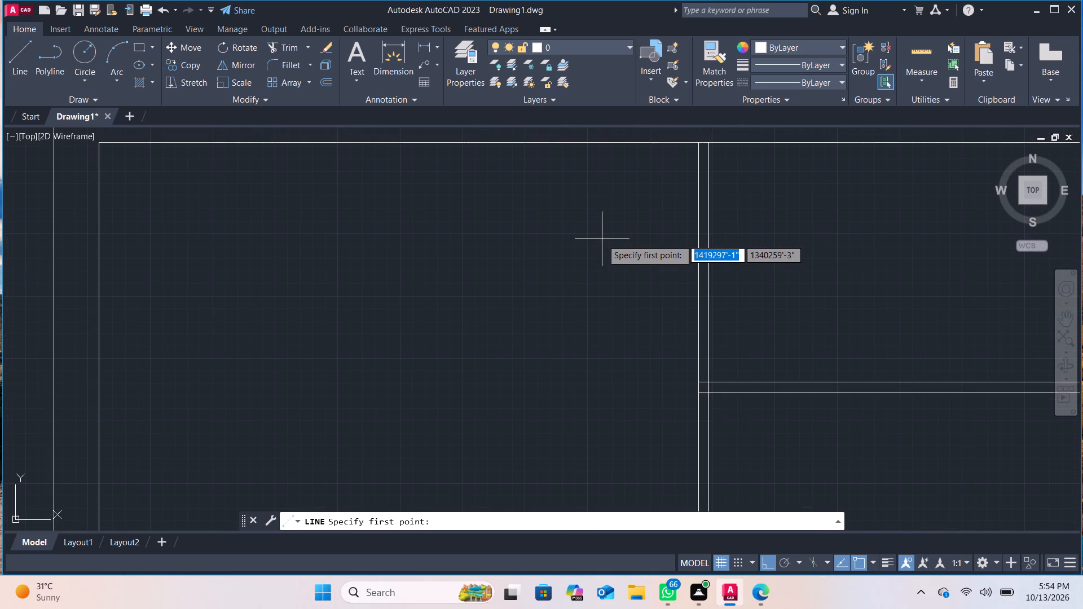
{"action": "left_click", "coordinate": [698, 227]}
{"action": "left_click", "coordinate": [712, 226]}
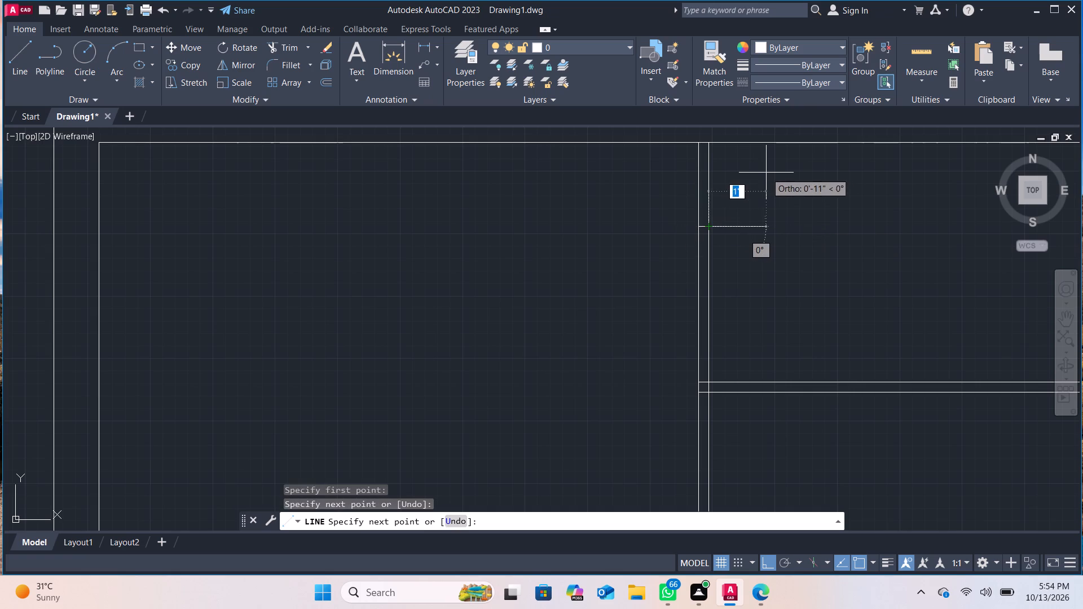
{"action": "key", "text": "Escape"}
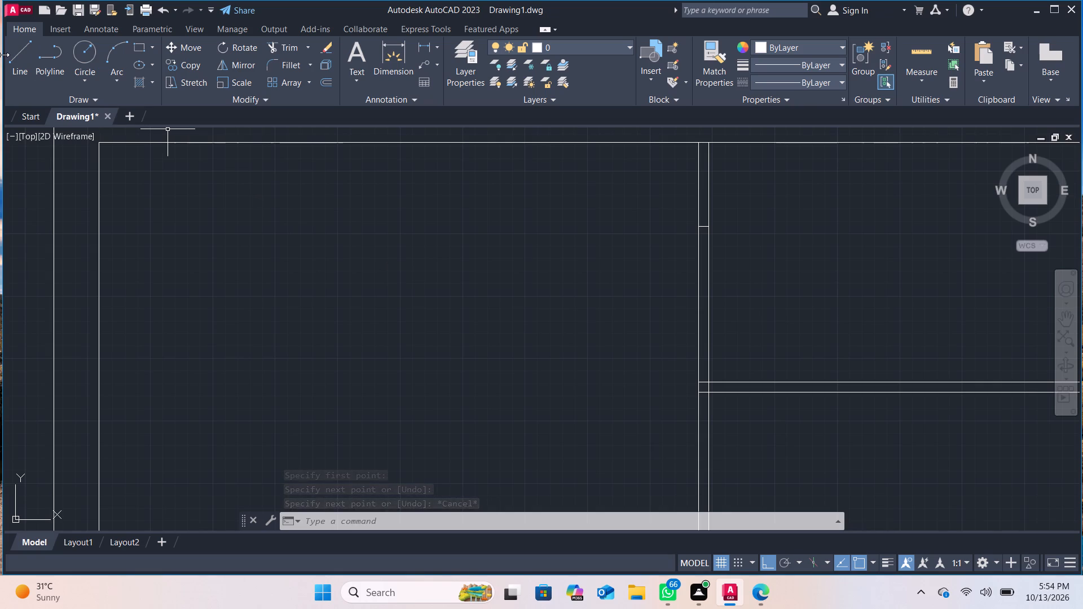
{"action": "left_click", "coordinate": [293, 54]}
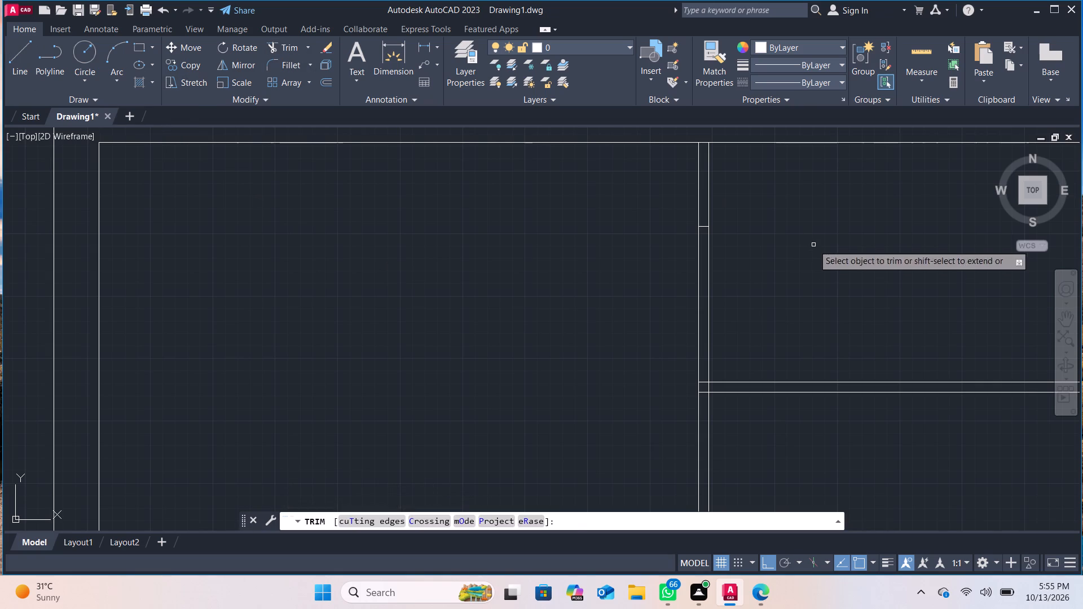
{"action": "left_click_drag", "start_coordinate": [786, 272], "coordinate": [569, 326]}
{"action": "scroll", "coordinate": [558, 320], "scroll_direction": "down", "scroll_amount": 2}
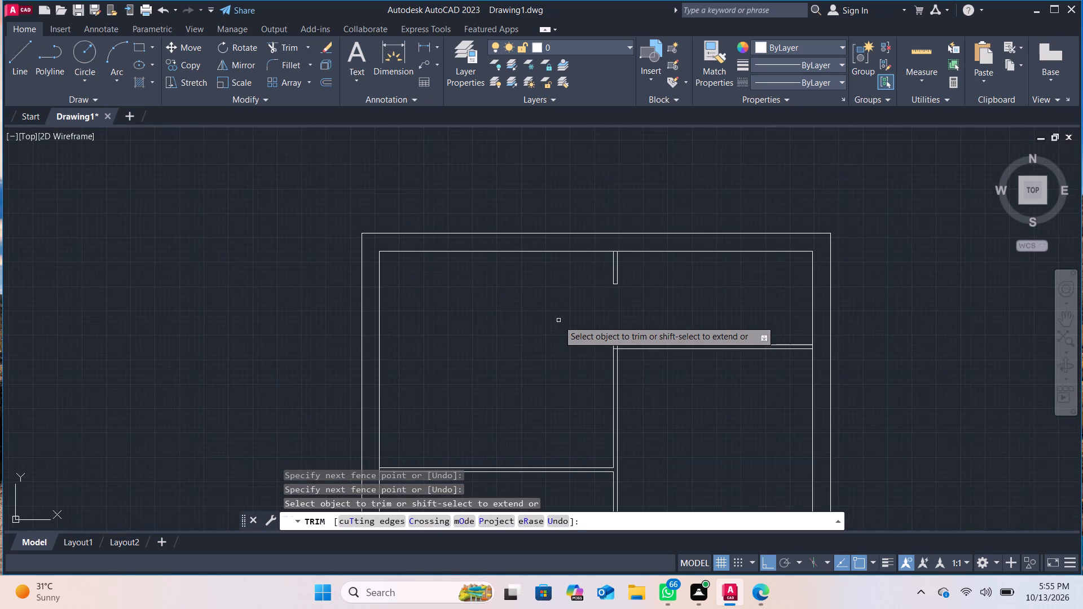
Trim the top wall's inner line between the two lines of the vertical partition.
{"action": "scroll", "coordinate": [558, 320], "scroll_direction": "up", "scroll_amount": 1}
{"action": "scroll", "coordinate": [662, 263], "scroll_direction": "up", "scroll_amount": 2}
{"action": "middle_click_drag", "start_coordinate": [614, 186], "coordinate": [617, 278]}
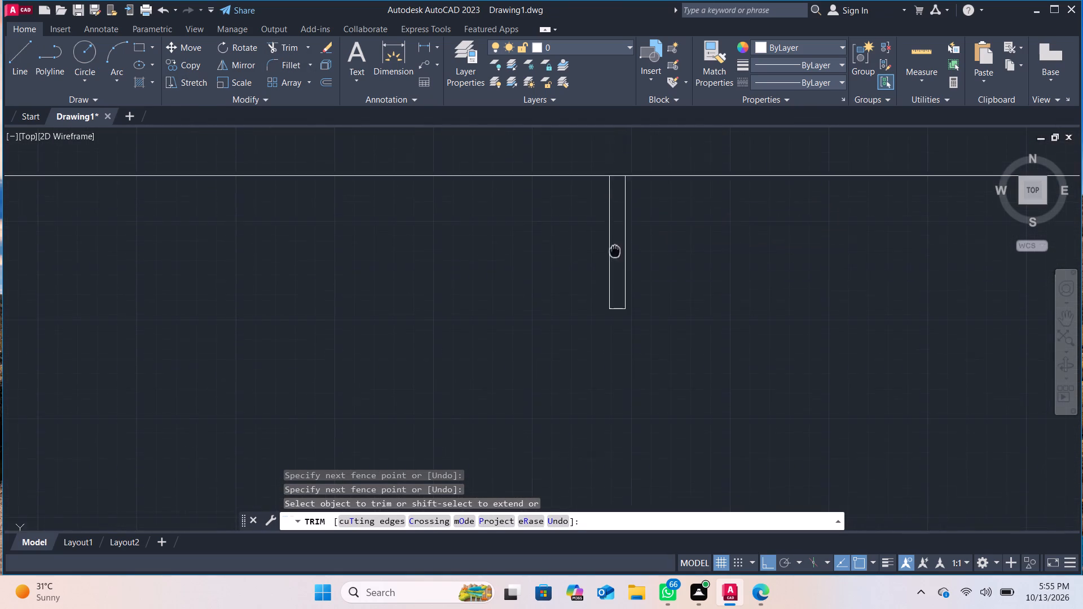
{"action": "middle_click_drag", "start_coordinate": [617, 278], "coordinate": [620, 342]}
{"action": "left_click", "coordinate": [628, 283]}
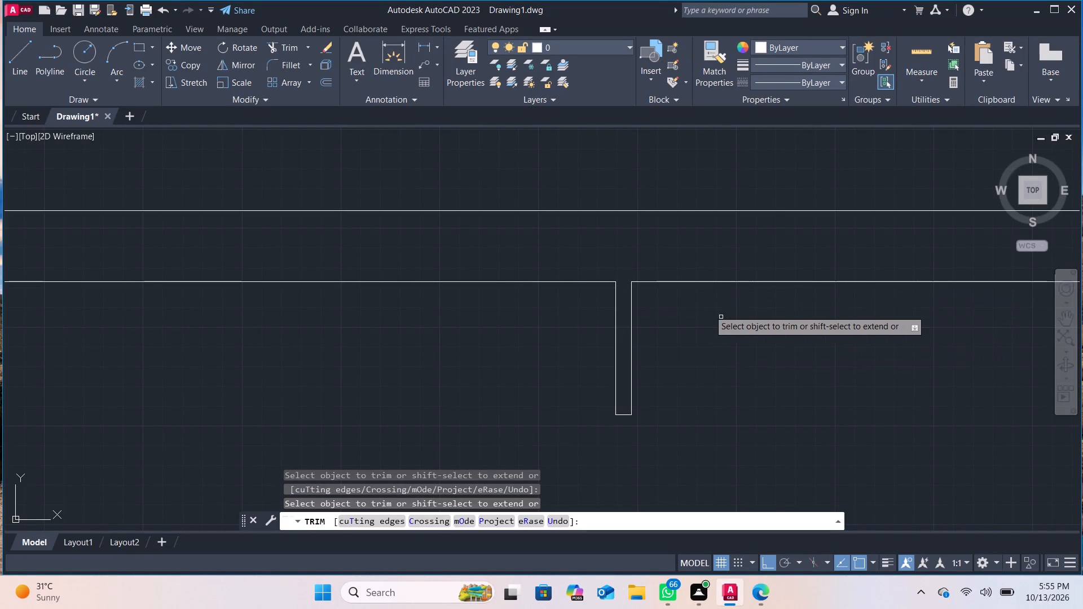
Draw a 2" line across the upper left partition past its middle and trim both partition lines from it to the vertical partition.
{"action": "scroll", "coordinate": [754, 416], "scroll_direction": "down", "scroll_amount": 3}
{"action": "middle_click_drag", "start_coordinate": [753, 416], "coordinate": [749, 240]}
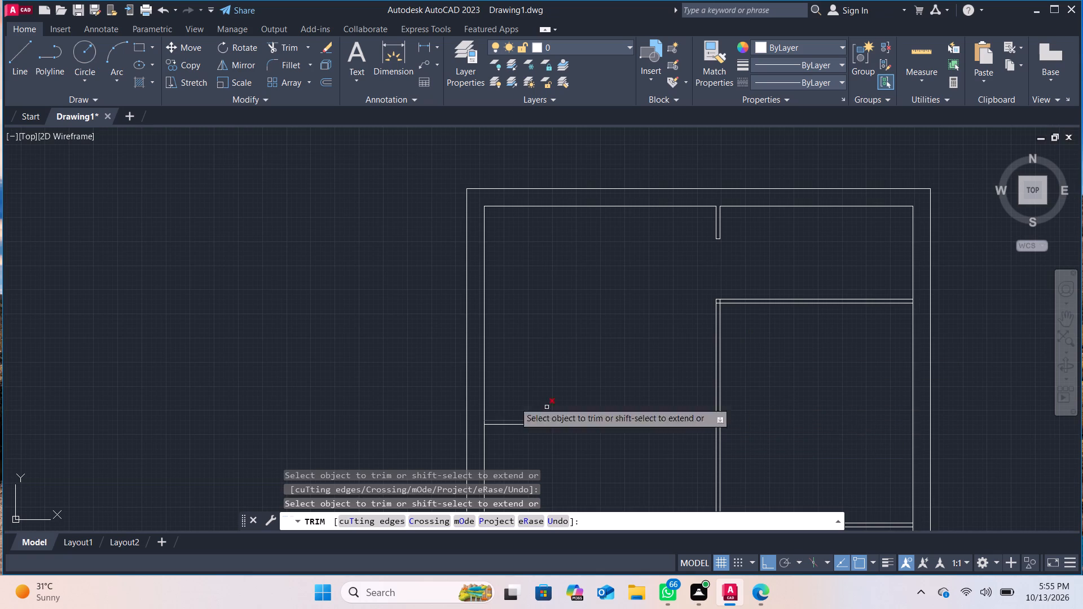
{"action": "left_click", "coordinate": [34, 57]}
{"action": "left_click", "coordinate": [17, 51]}
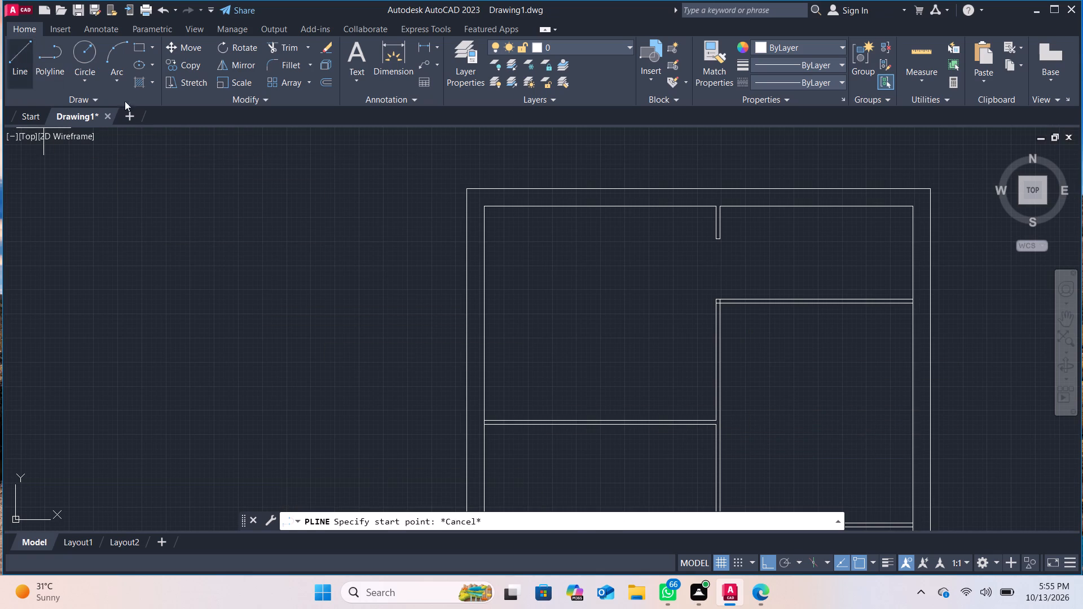
{"action": "scroll", "coordinate": [611, 430], "scroll_direction": "up", "scroll_amount": 2}
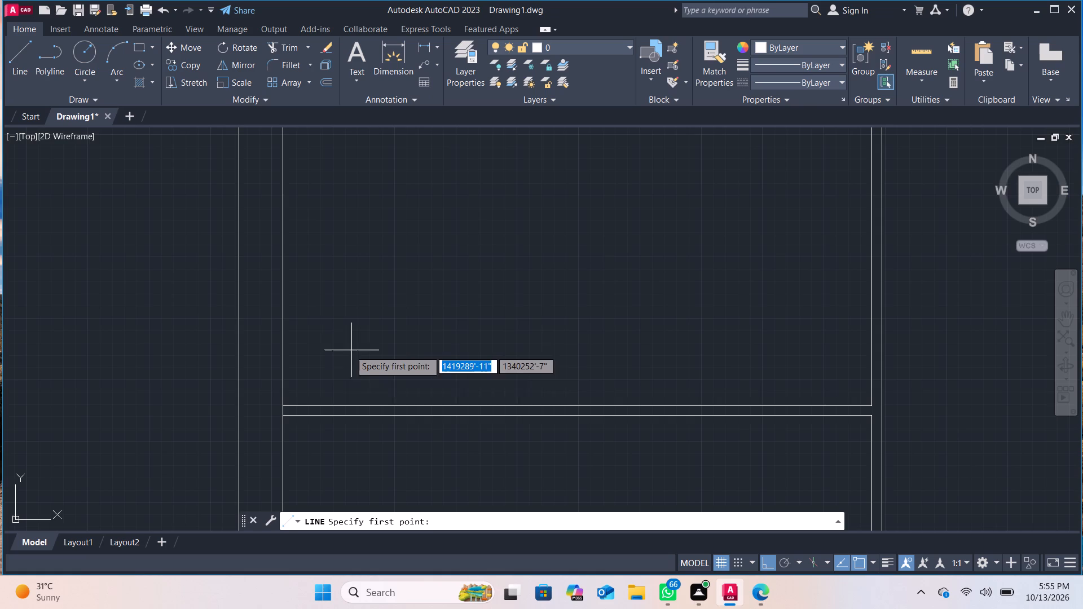
{"action": "left_click", "coordinate": [640, 407]}
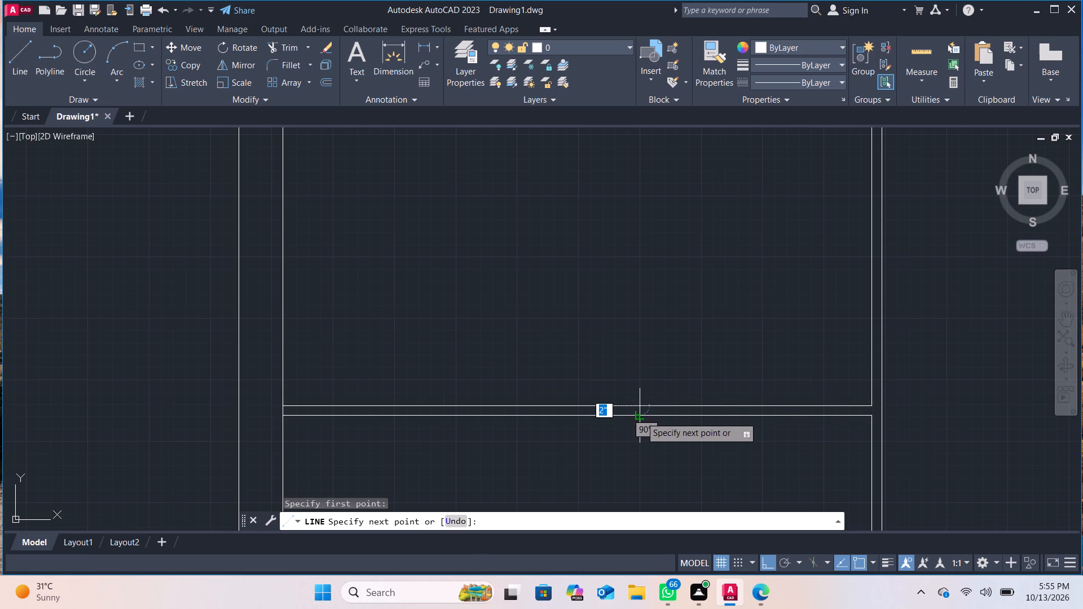
{"action": "left_click", "coordinate": [641, 417]}
{"action": "key", "text": "Escape"}
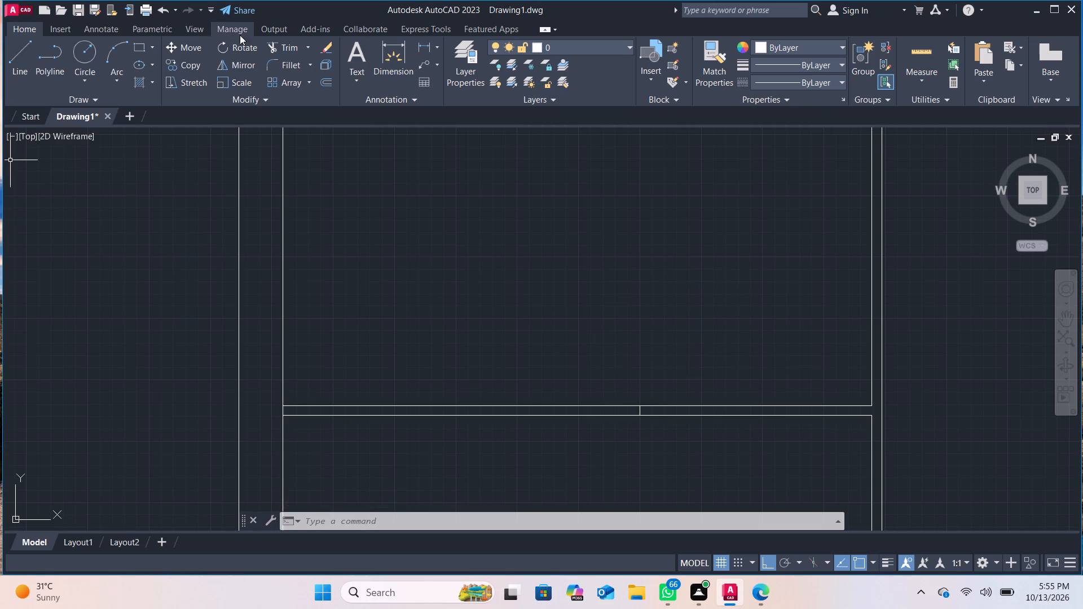
{"action": "left_click", "coordinate": [273, 50]}
{"action": "left_click_drag", "start_coordinate": [719, 377], "coordinate": [722, 449]}
{"action": "scroll", "coordinate": [714, 422], "scroll_direction": "down", "scroll_amount": 3}
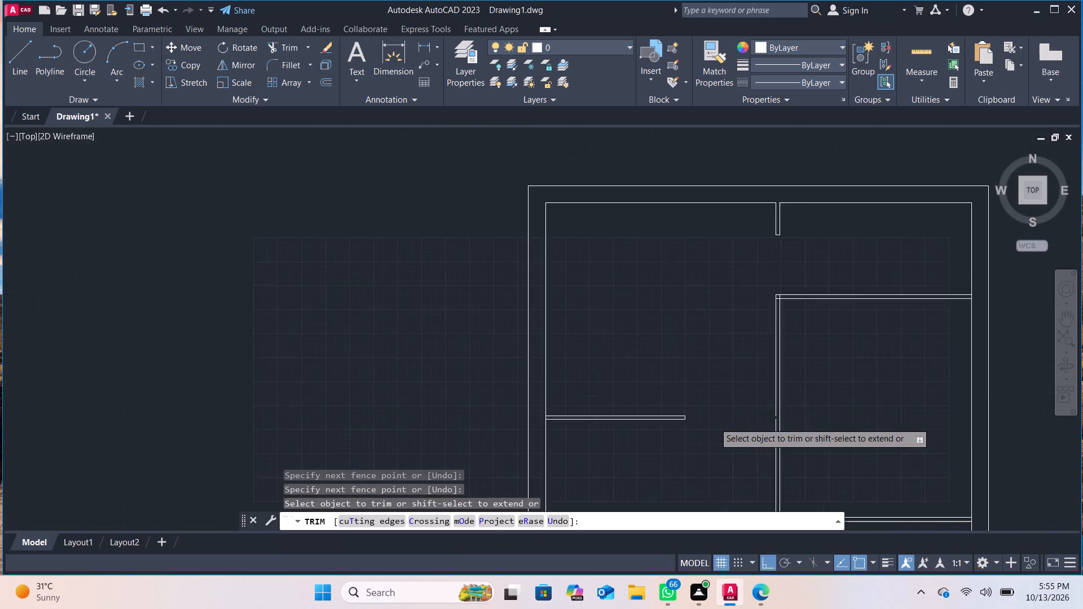
Draw a 2" line across the second right-hand partition near its middle and trim both partition lines between it and the vertical partition.
{"action": "middle_click_drag", "start_coordinate": [714, 422], "coordinate": [705, 314]}
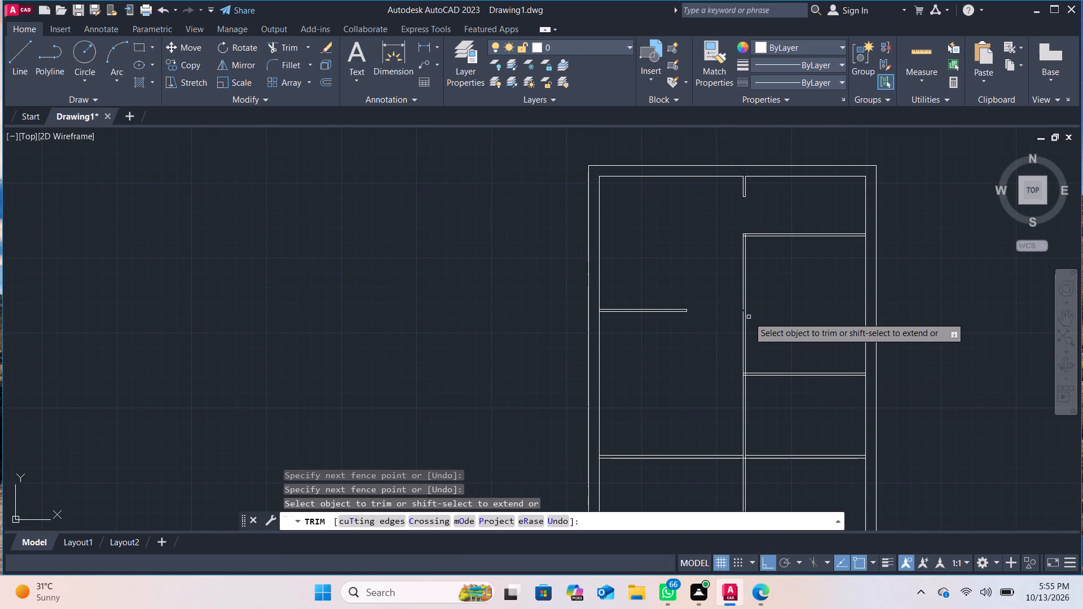
{"action": "left_click", "coordinate": [14, 54]}
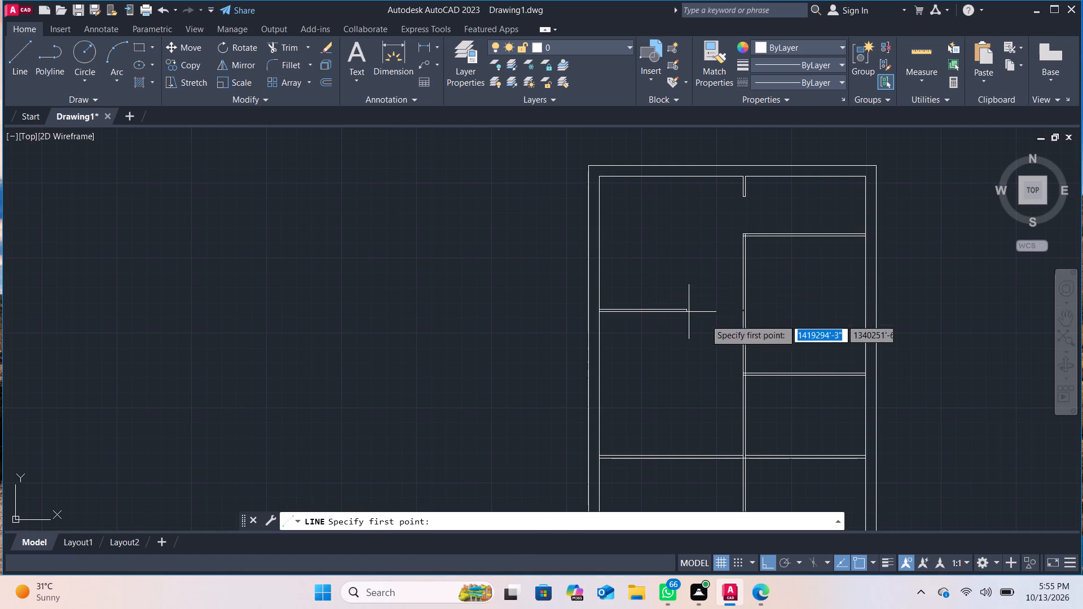
{"action": "scroll", "coordinate": [805, 361], "scroll_direction": "up", "scroll_amount": 1}
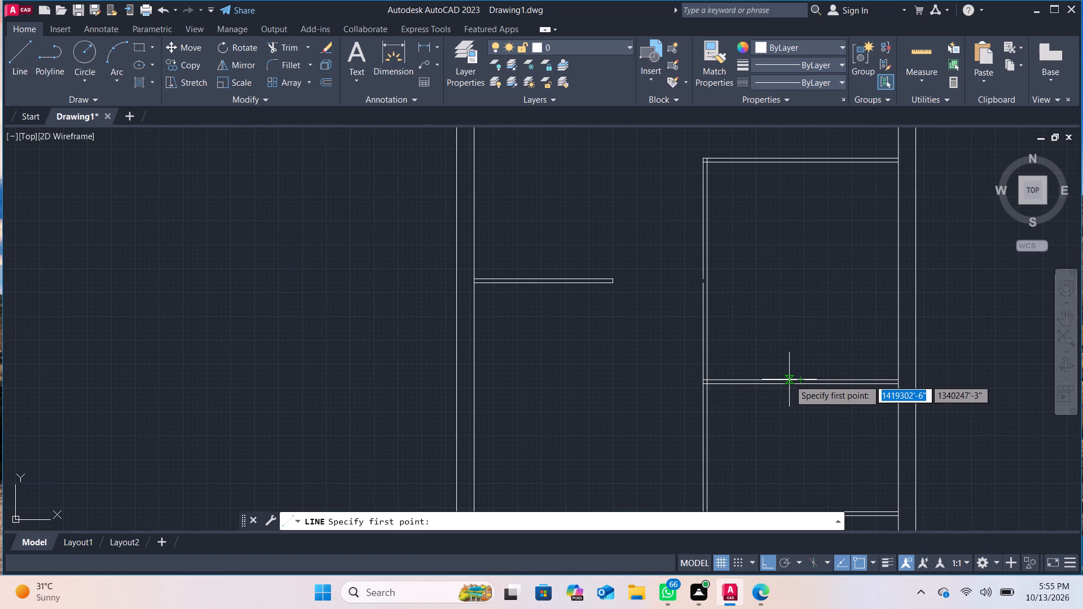
{"action": "scroll", "coordinate": [790, 379], "scroll_direction": "up", "scroll_amount": 3}
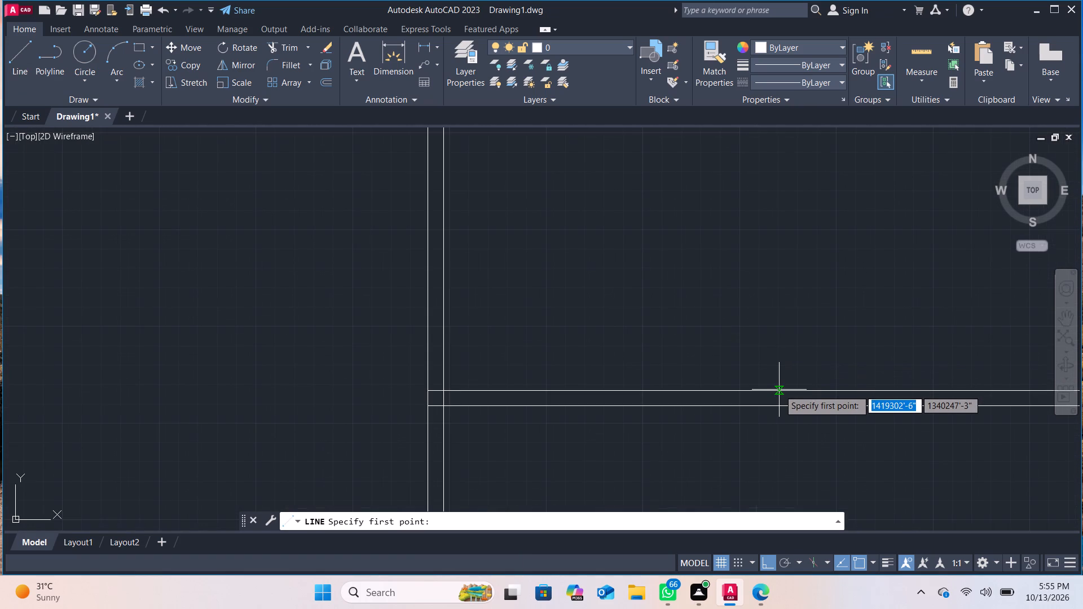
{"action": "left_click", "coordinate": [779, 391]}
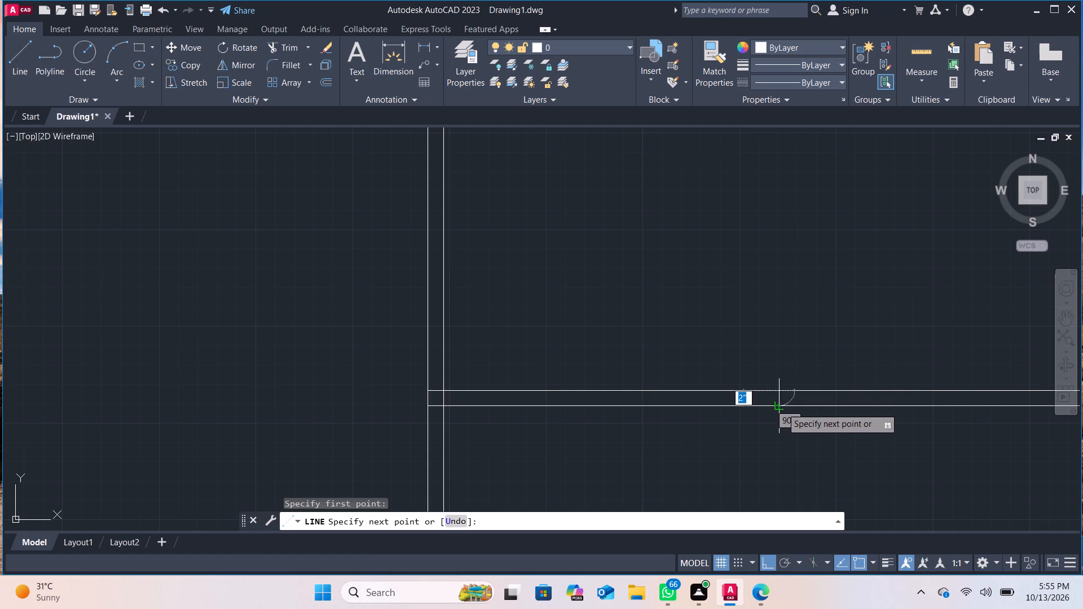
{"action": "left_click", "coordinate": [782, 408]}
{"action": "key", "text": "Escape"}
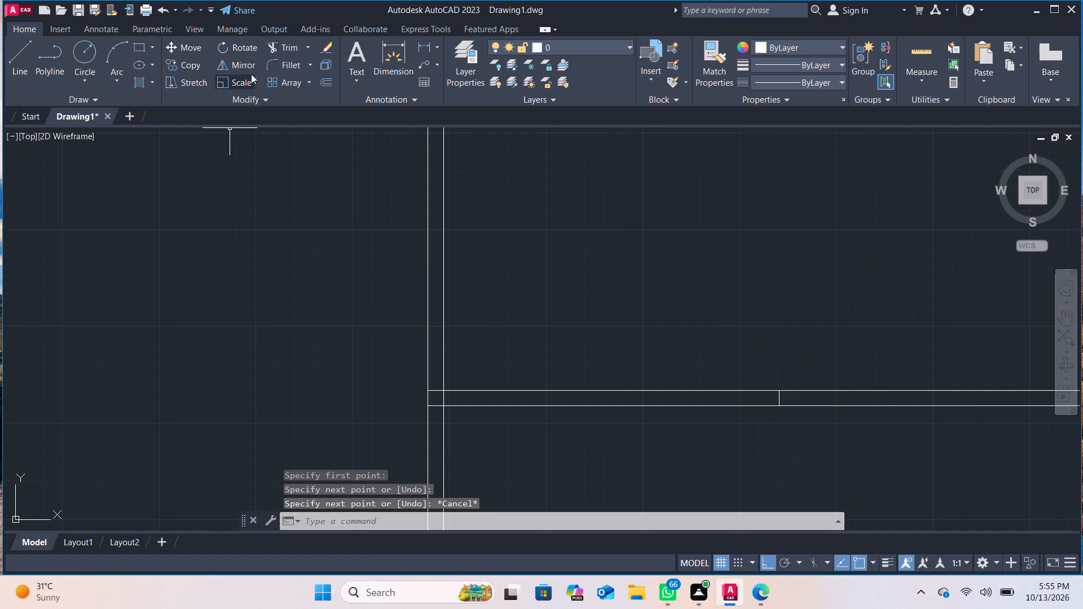
{"action": "left_click", "coordinate": [282, 49]}
{"action": "left_click_drag", "start_coordinate": [681, 348], "coordinate": [650, 459]}
{"action": "scroll", "coordinate": [646, 440], "scroll_direction": "down", "scroll_amount": 3}
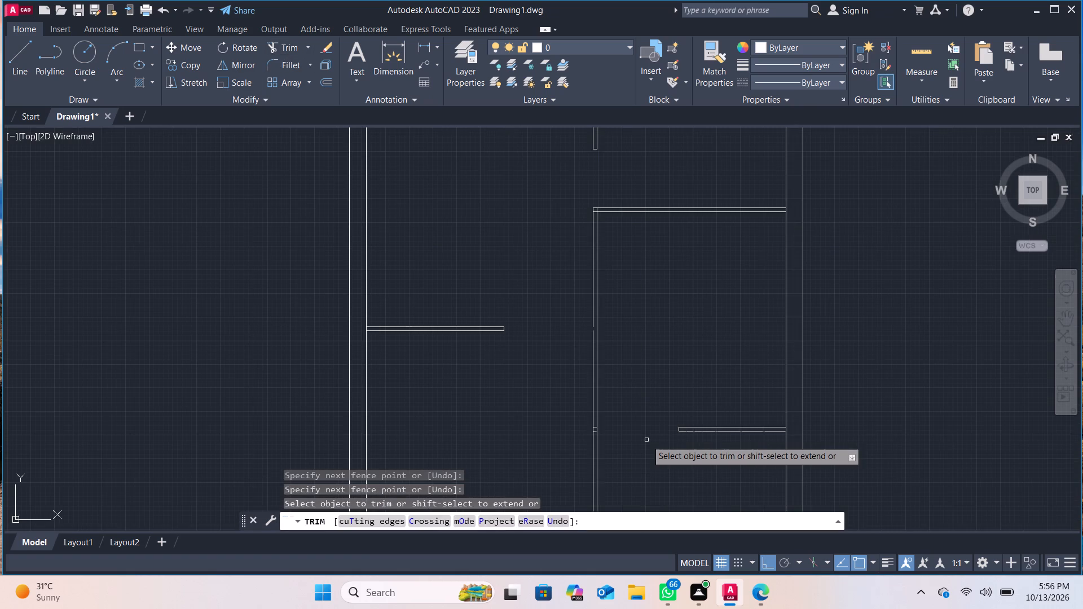
Trim the two short line pieces left inside the vertical partition at the second right-hand partition.
{"action": "middle_click_drag", "start_coordinate": [646, 440], "coordinate": [646, 402]}
{"action": "scroll", "coordinate": [627, 408], "scroll_direction": "up", "scroll_amount": 3}
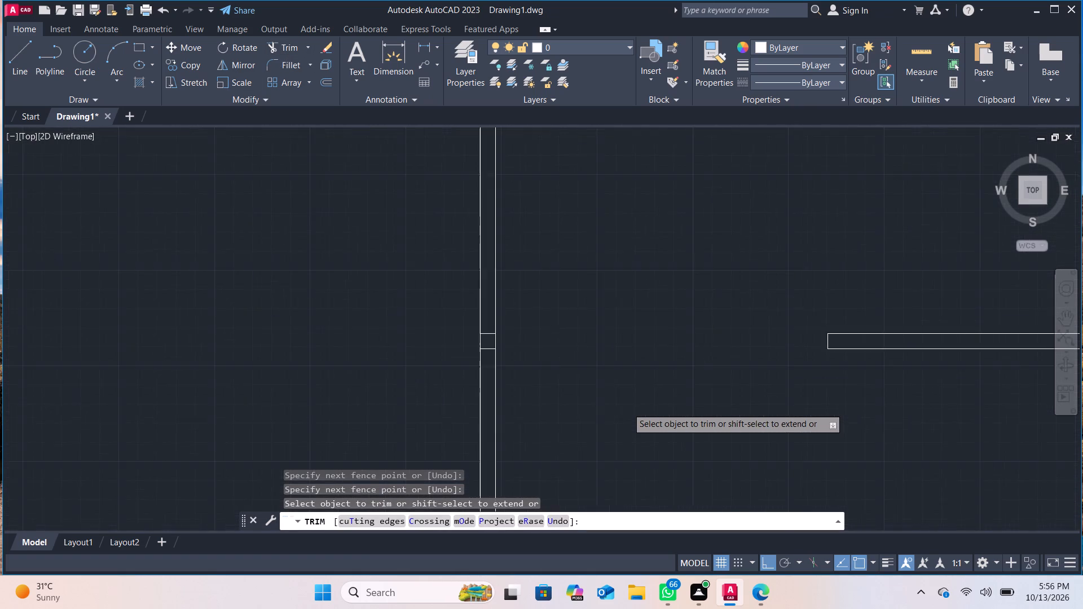
{"action": "scroll", "coordinate": [627, 408], "scroll_direction": "up", "scroll_amount": 2}
{"action": "middle_click_drag", "start_coordinate": [481, 406], "coordinate": [702, 407]}
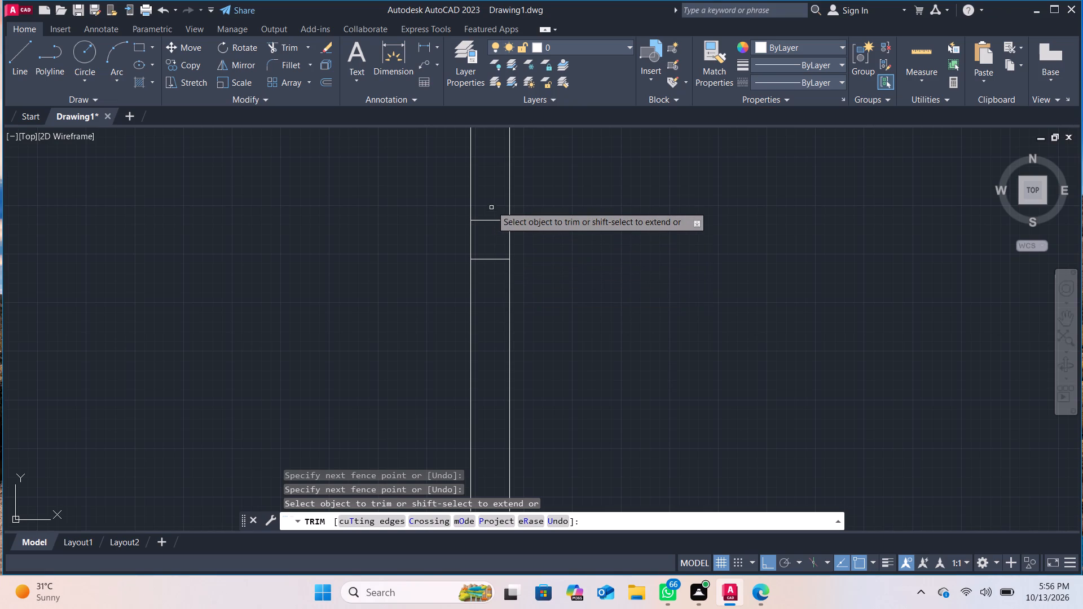
{"action": "left_click_drag", "start_coordinate": [490, 182], "coordinate": [496, 328]}
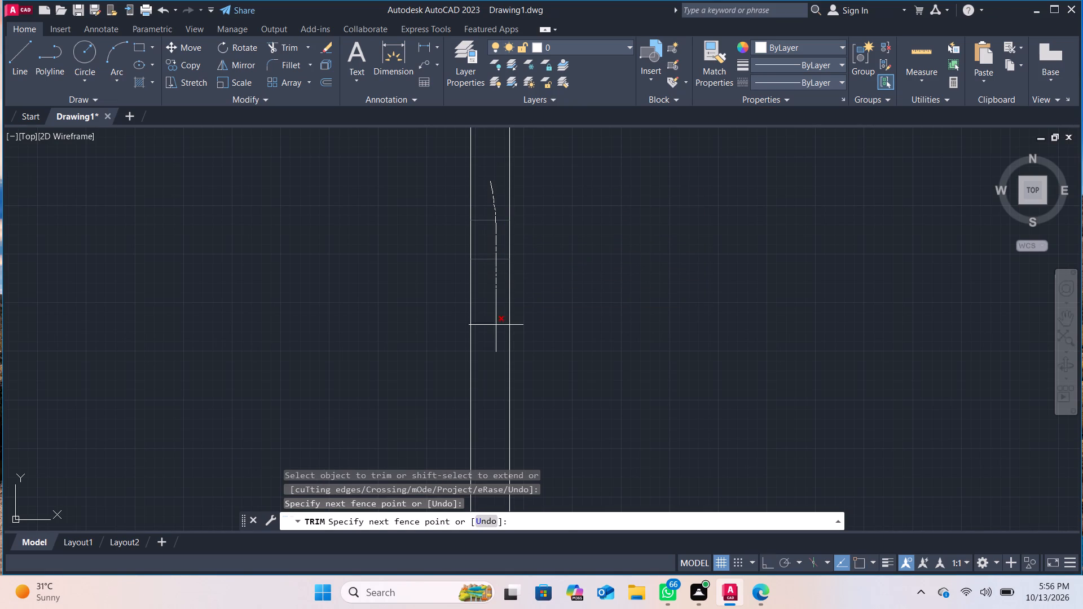
{"action": "left_click_drag", "start_coordinate": [496, 328], "coordinate": [498, 361]}
{"action": "scroll", "coordinate": [498, 361], "scroll_direction": "down", "scroll_amount": 3}
{"action": "scroll", "coordinate": [653, 359], "scroll_direction": "down", "scroll_amount": 1}
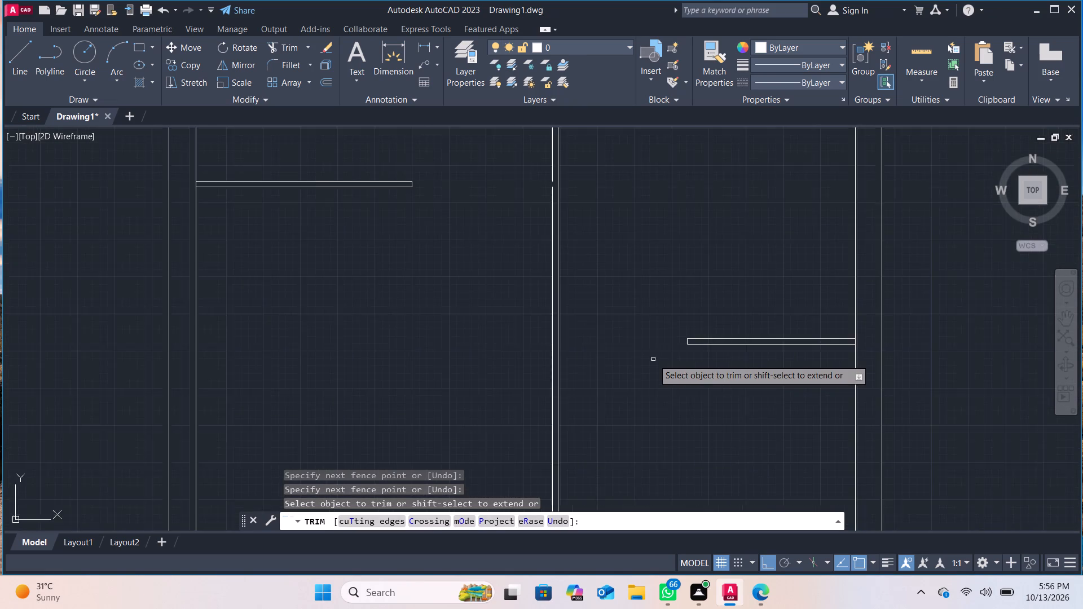
Draw a horizontal line from the free end of the second right-hand partition's upper line to the vertical partition's far line.
{"action": "scroll", "coordinate": [653, 359], "scroll_direction": "down", "scroll_amount": 2}
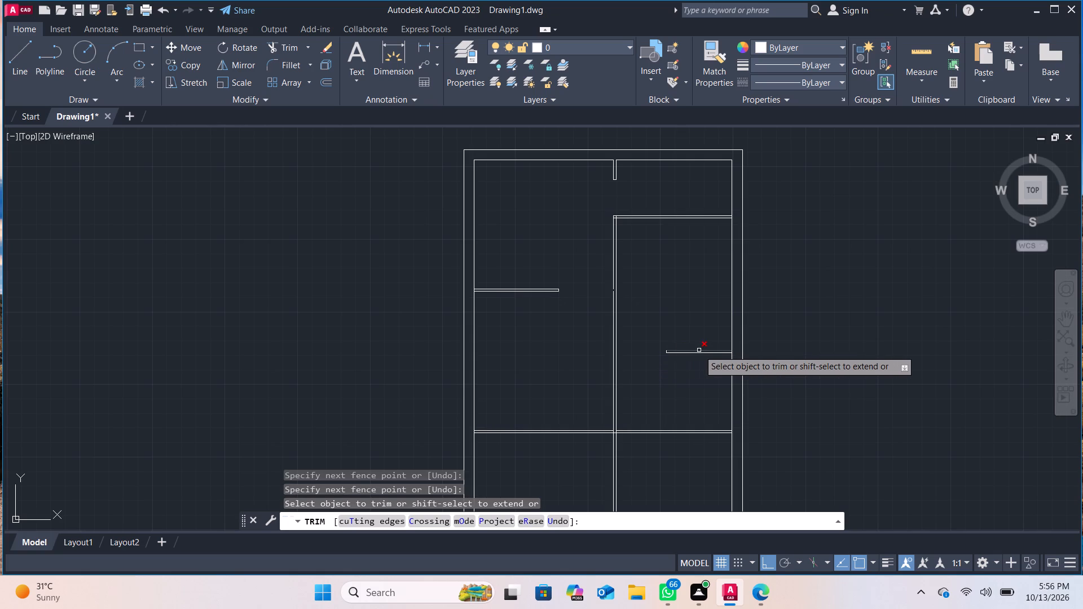
{"action": "scroll", "coordinate": [626, 359], "scroll_direction": "up", "scroll_amount": 2}
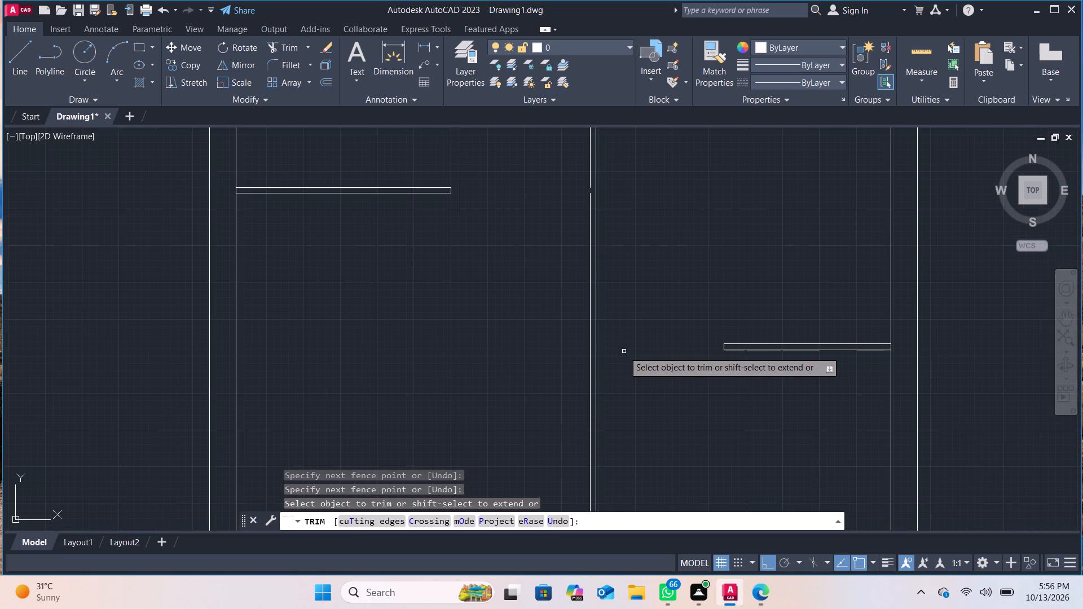
{"action": "left_click", "coordinate": [13, 68]}
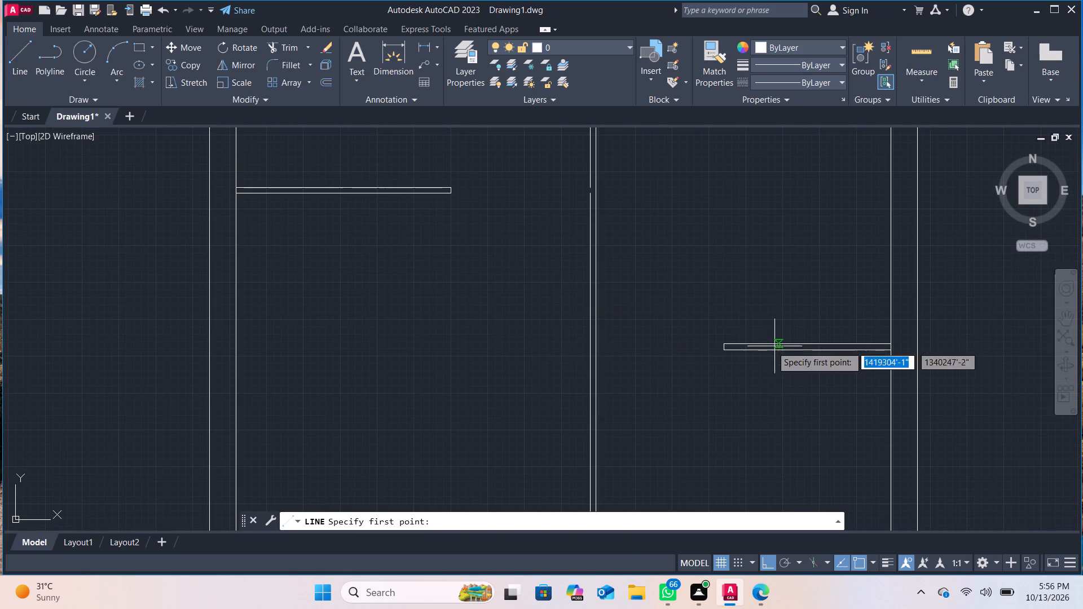
{"action": "scroll", "coordinate": [716, 344], "scroll_direction": "up", "scroll_amount": 2}
{"action": "left_click", "coordinate": [729, 346]}
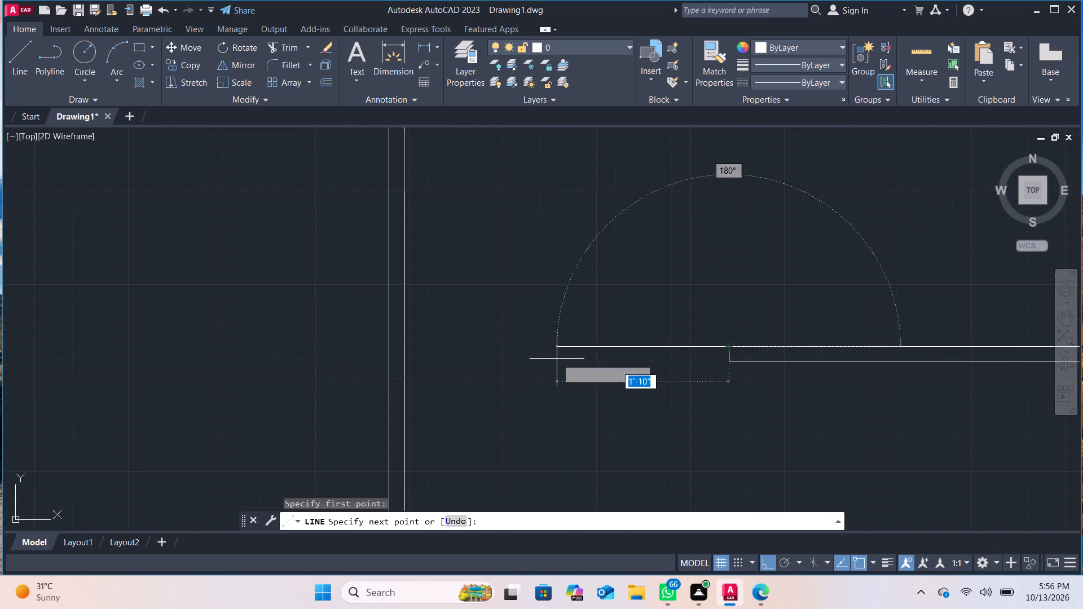
{"action": "left_click", "coordinate": [388, 352]}
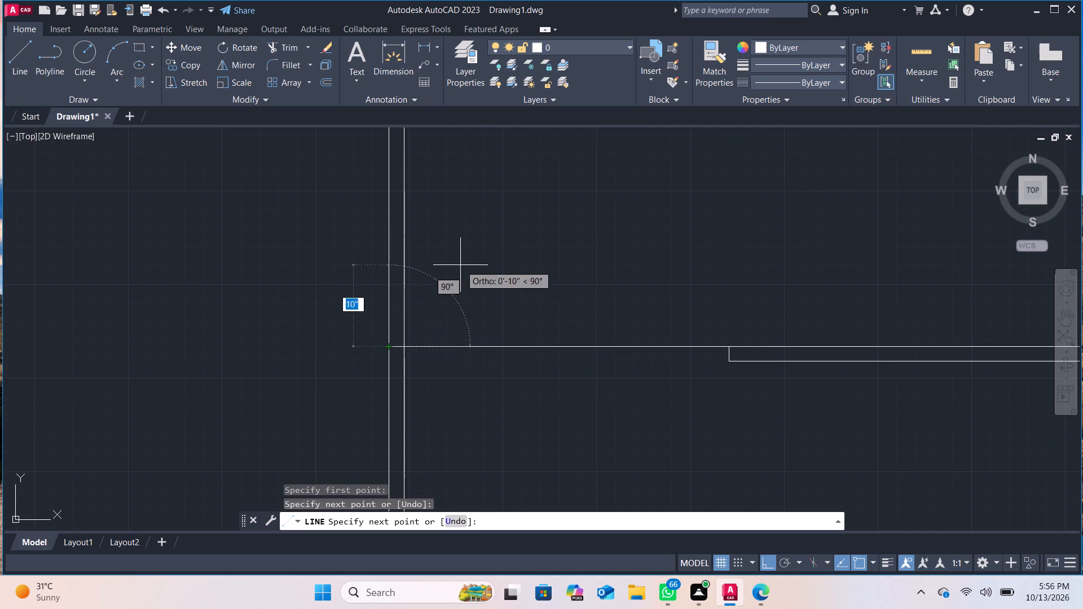
{"action": "key", "text": "Escape"}
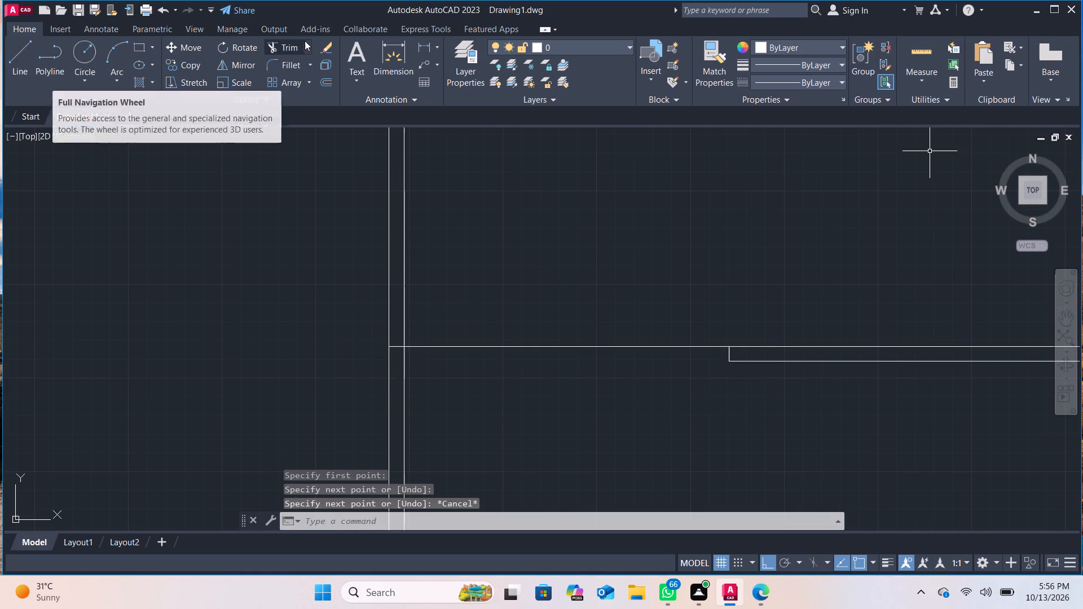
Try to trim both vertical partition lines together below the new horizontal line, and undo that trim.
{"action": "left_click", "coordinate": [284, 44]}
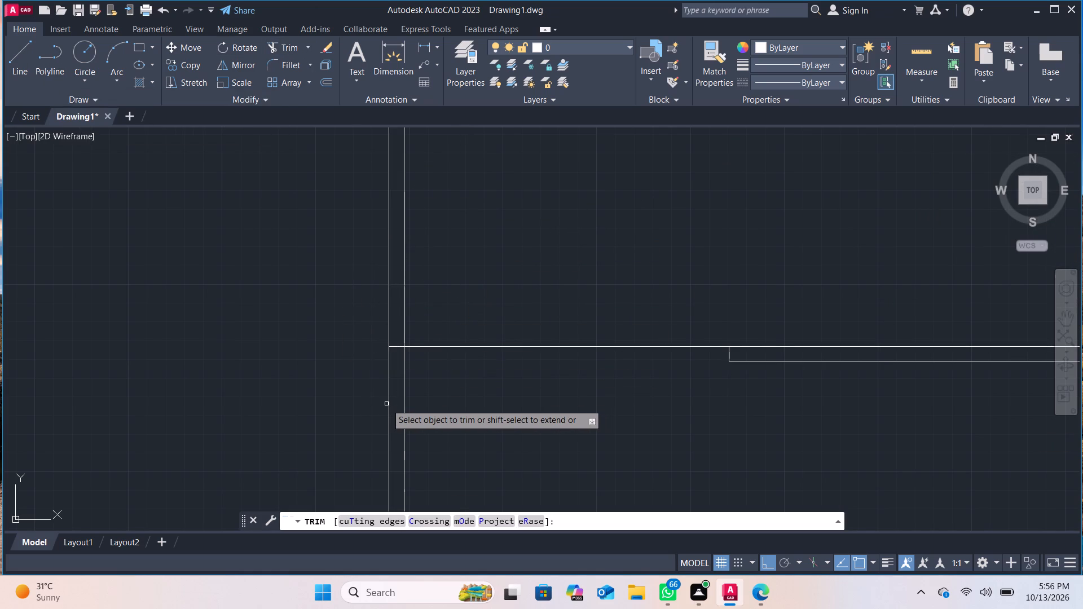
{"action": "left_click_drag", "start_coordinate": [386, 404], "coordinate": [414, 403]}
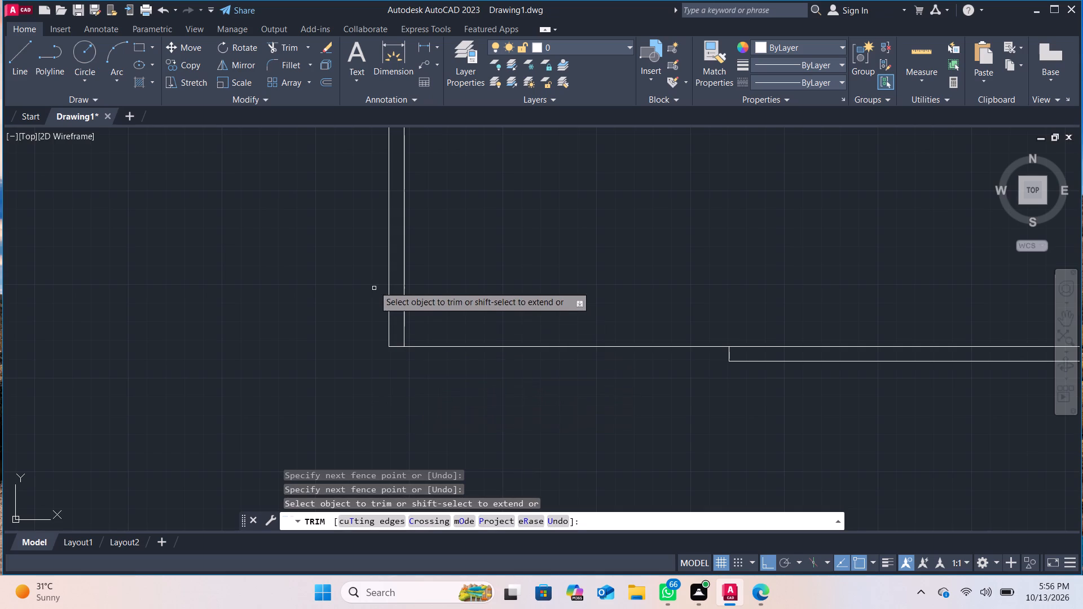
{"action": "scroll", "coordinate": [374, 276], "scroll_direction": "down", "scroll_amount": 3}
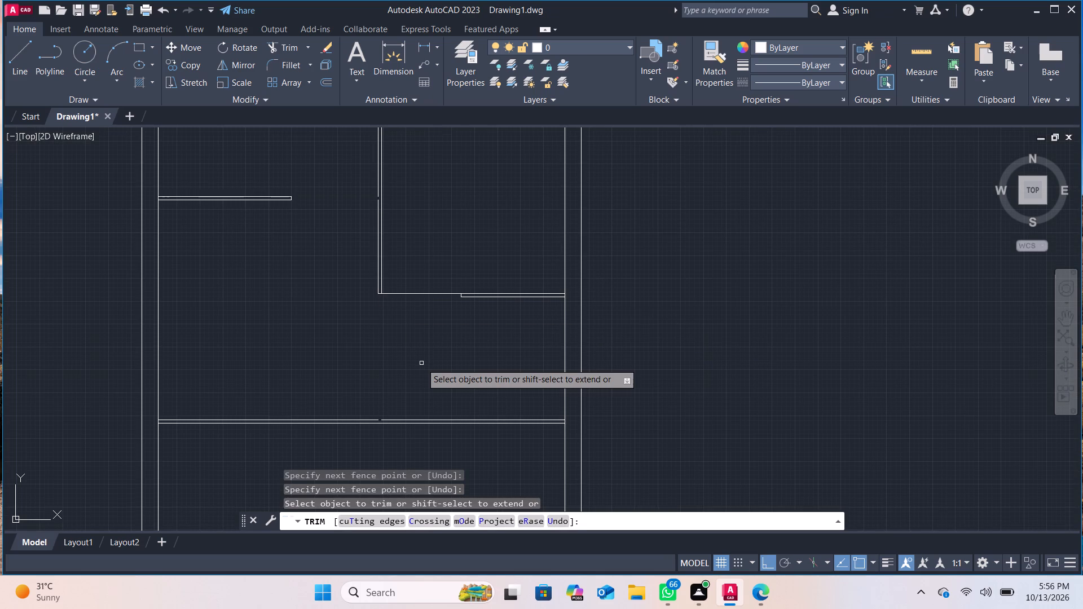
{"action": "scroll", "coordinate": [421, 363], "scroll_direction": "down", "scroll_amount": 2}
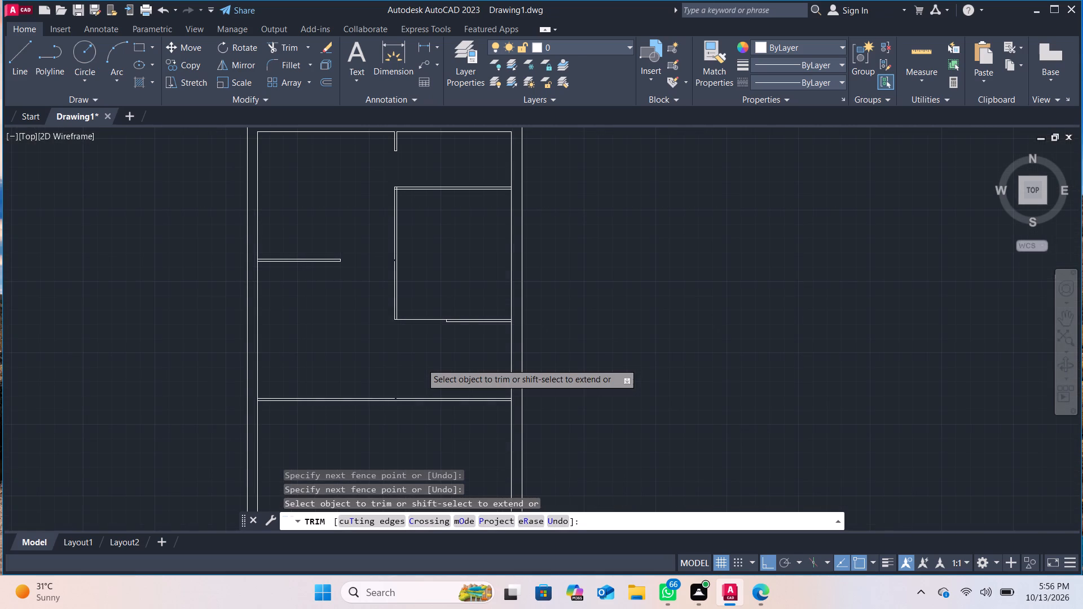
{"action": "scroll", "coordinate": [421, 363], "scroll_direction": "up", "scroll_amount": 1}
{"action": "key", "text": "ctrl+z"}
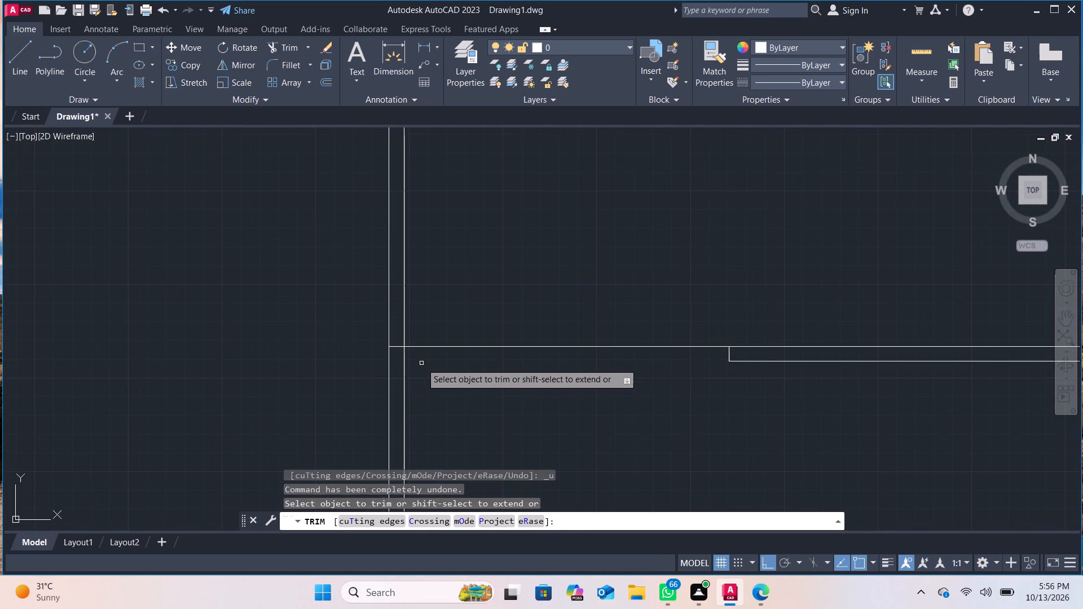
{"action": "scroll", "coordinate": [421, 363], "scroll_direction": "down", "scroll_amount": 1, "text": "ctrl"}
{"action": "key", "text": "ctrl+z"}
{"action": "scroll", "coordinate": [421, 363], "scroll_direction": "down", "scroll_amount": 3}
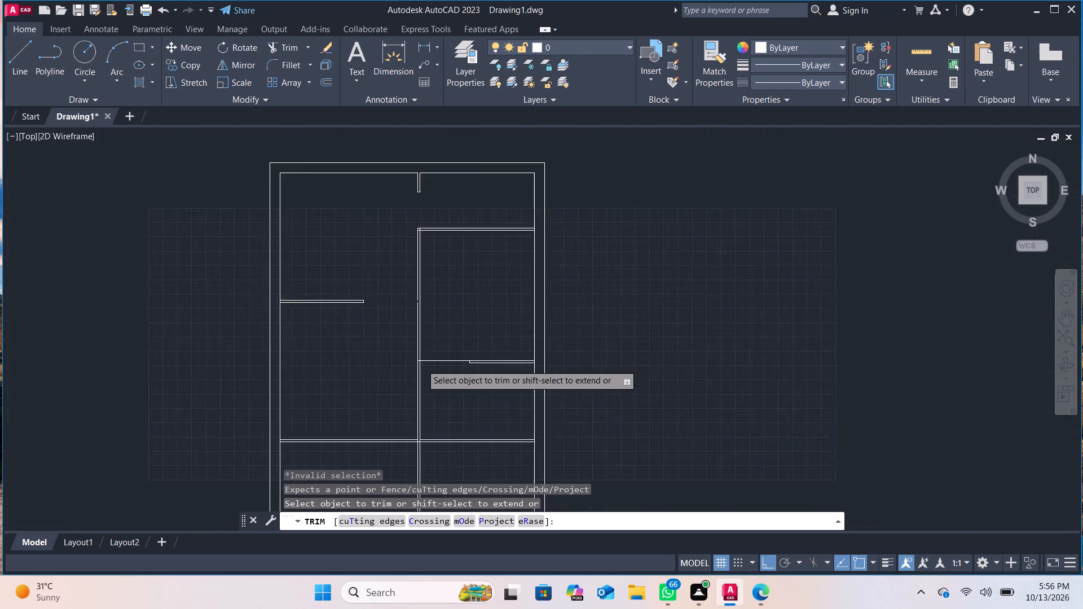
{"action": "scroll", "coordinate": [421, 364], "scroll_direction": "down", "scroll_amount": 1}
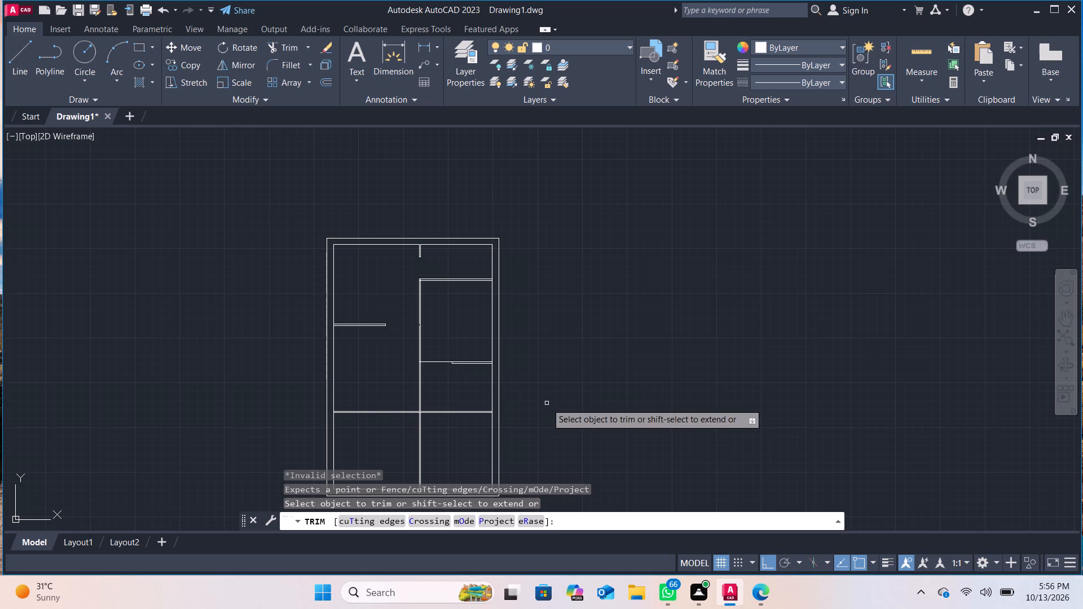
Trim each vertical partition line between the new horizontal line and the lower cross partition.
{"action": "scroll", "coordinate": [436, 426], "scroll_direction": "up", "scroll_amount": 3}
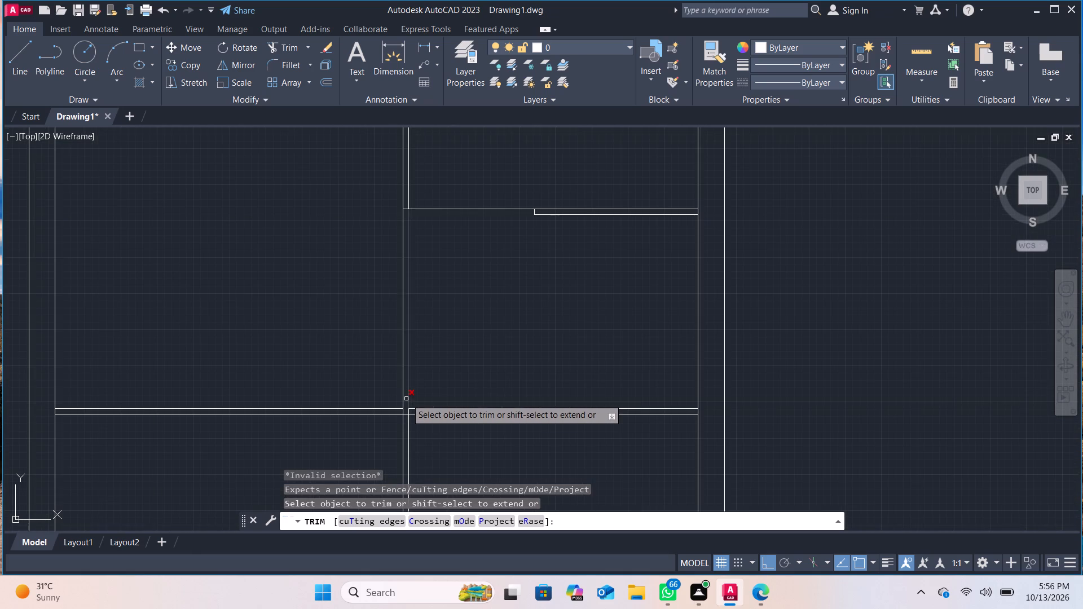
{"action": "left_click", "coordinate": [404, 379]}
{"action": "left_click", "coordinate": [410, 376]}
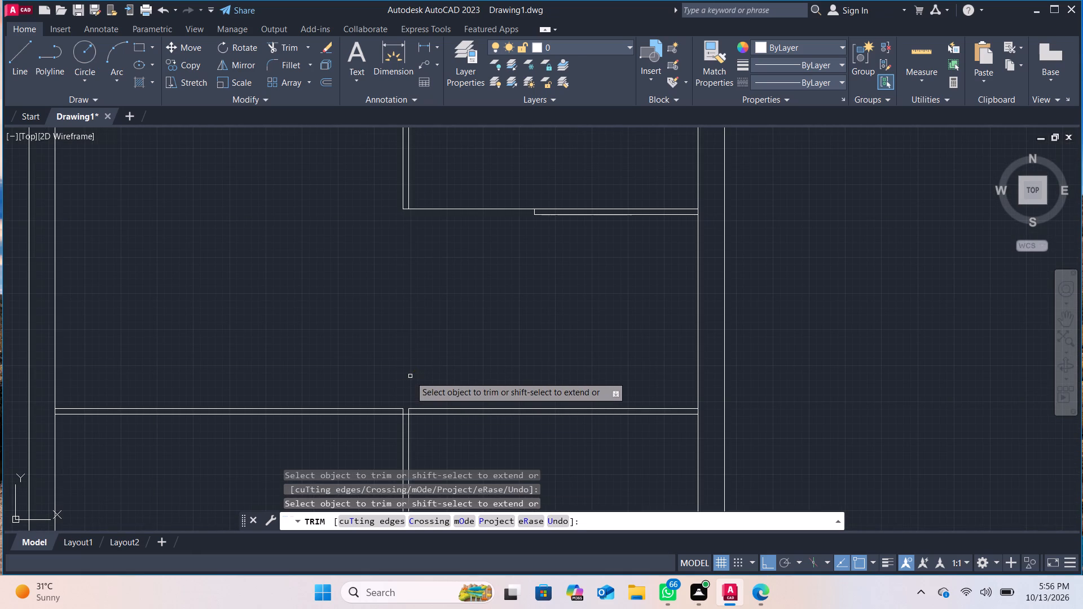
Draw a 3'-9" line from the second right-hand partition's lower end corner to below the vertical partition's outer line, continuing up to its endpoint.
{"action": "middle_click_drag", "start_coordinate": [411, 259], "coordinate": [417, 290]}
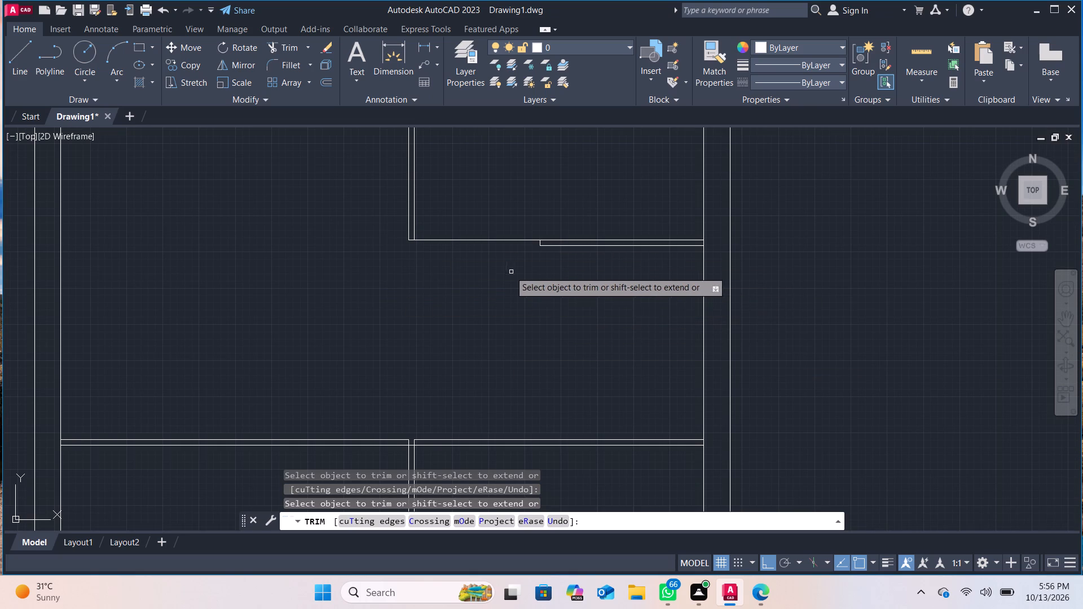
{"action": "scroll", "coordinate": [487, 274], "scroll_direction": "up", "scroll_amount": 1}
{"action": "middle_click_drag", "start_coordinate": [425, 266], "coordinate": [597, 422]}
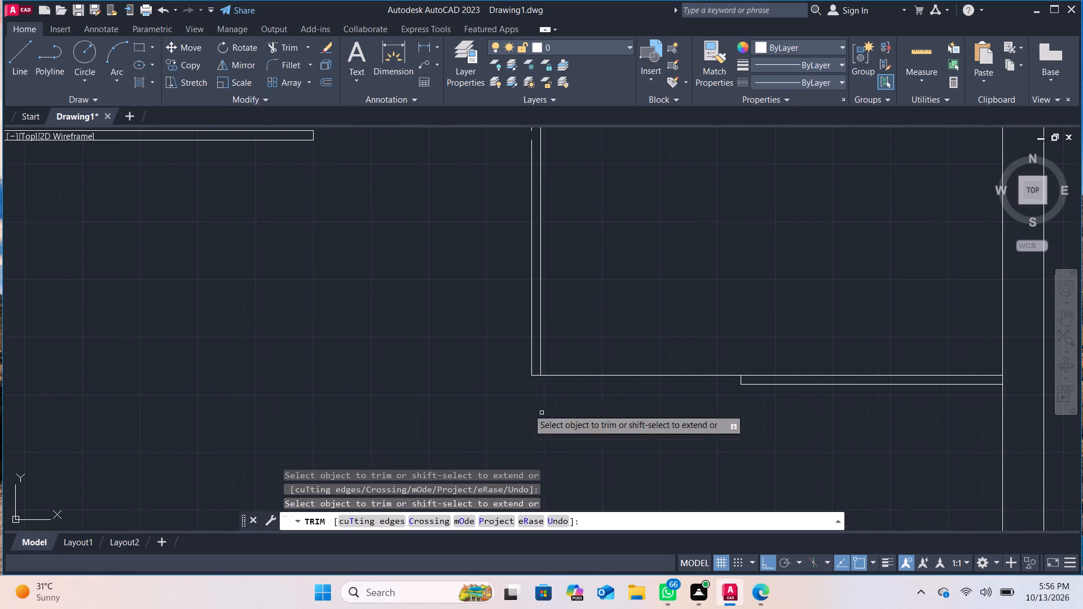
{"action": "left_click", "coordinate": [17, 61]}
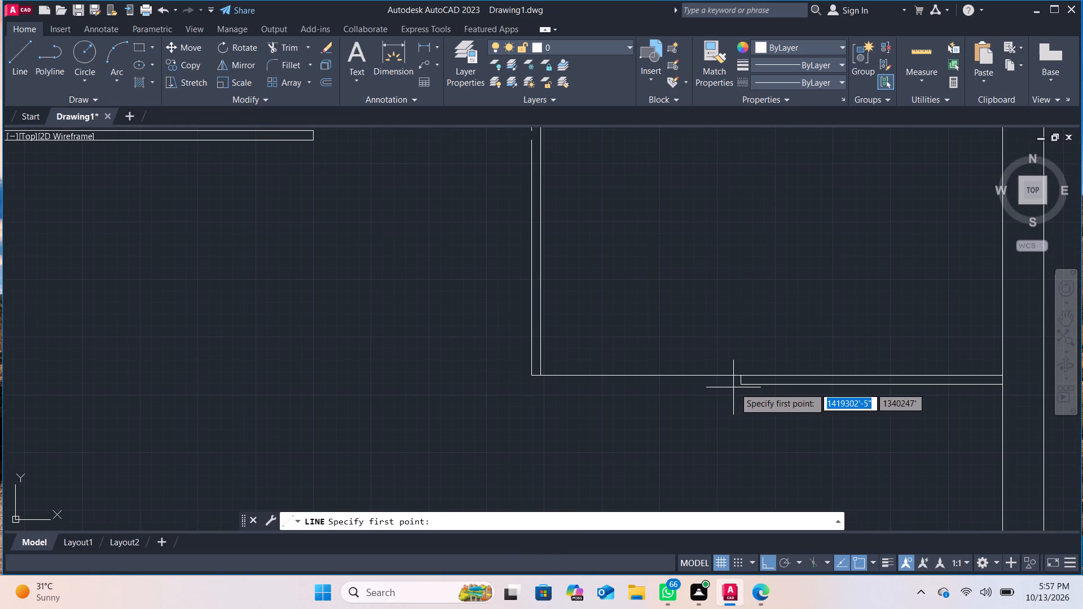
{"action": "left_click", "coordinate": [739, 386]}
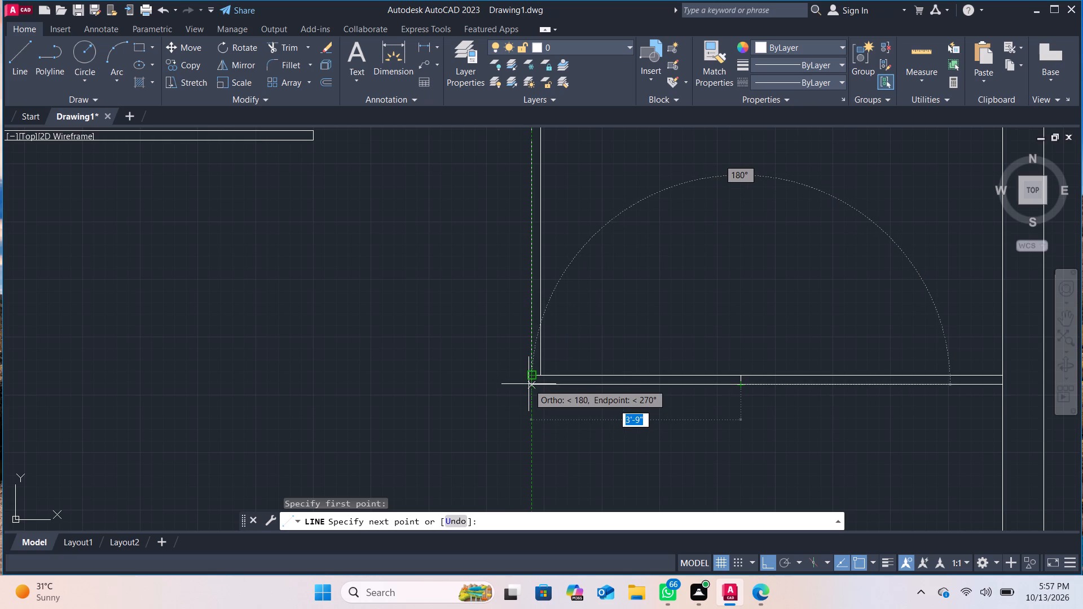
{"action": "left_click", "coordinate": [531, 385]}
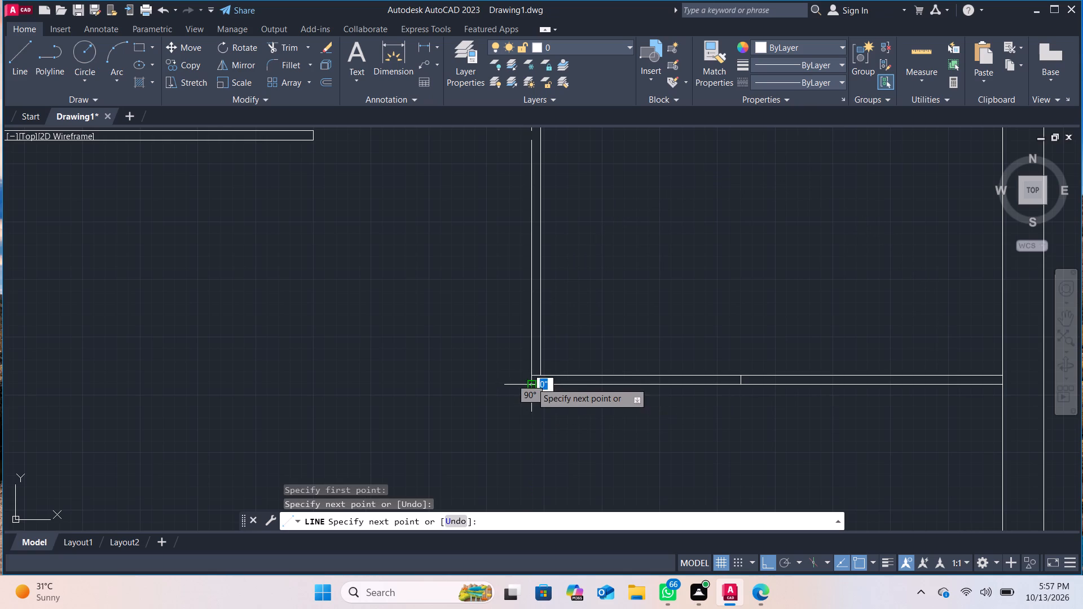
{"action": "left_click", "coordinate": [531, 370]}
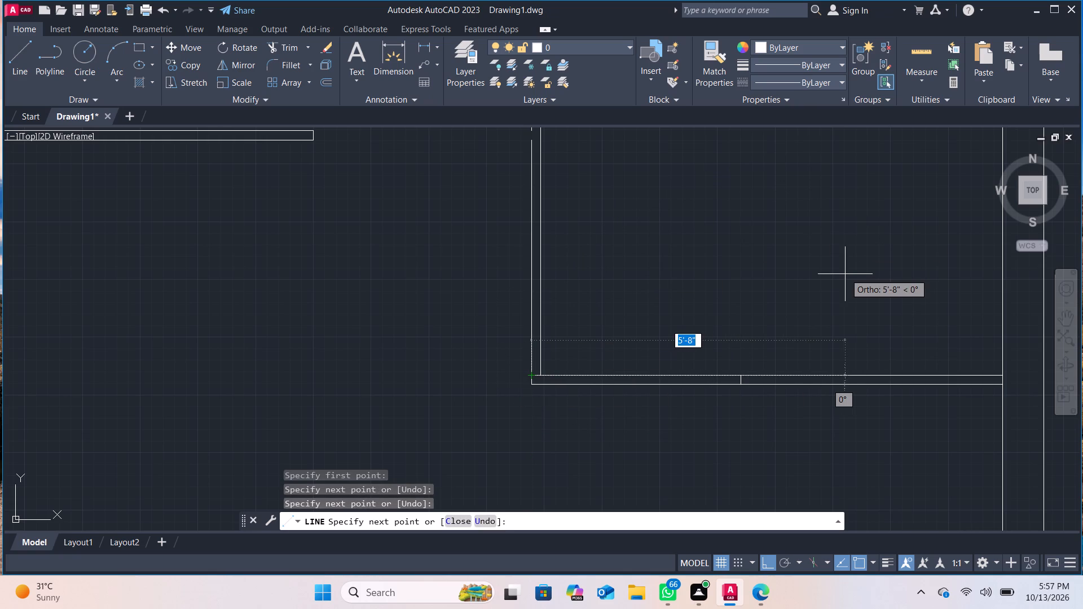
{"action": "key", "text": "Escape"}
{"action": "scroll", "coordinate": [643, 365], "scroll_direction": "up", "scroll_amount": 1}
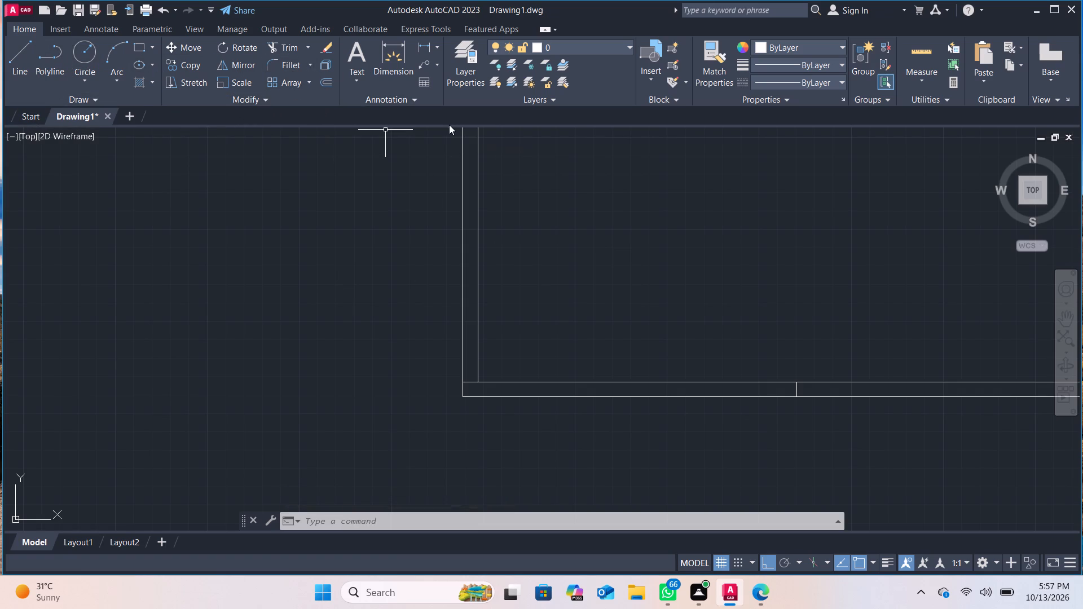
Trim the short horizontal piece between the vertical partition's two lines at the new corner.
{"action": "left_click", "coordinate": [292, 50]}
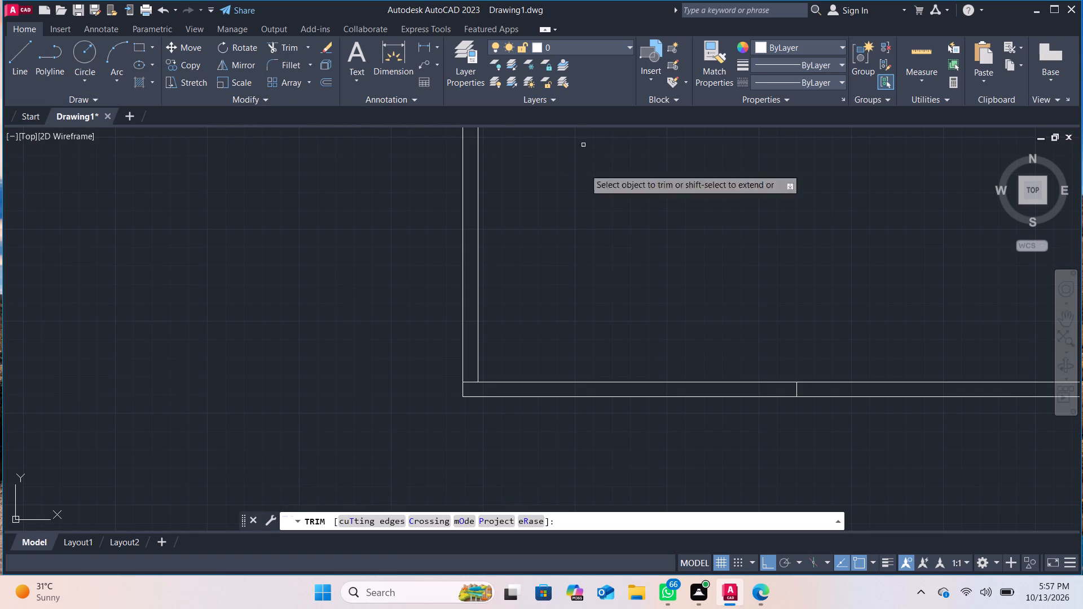
{"action": "scroll", "coordinate": [517, 325], "scroll_direction": "up", "scroll_amount": 1}
{"action": "left_click", "coordinate": [446, 414]}
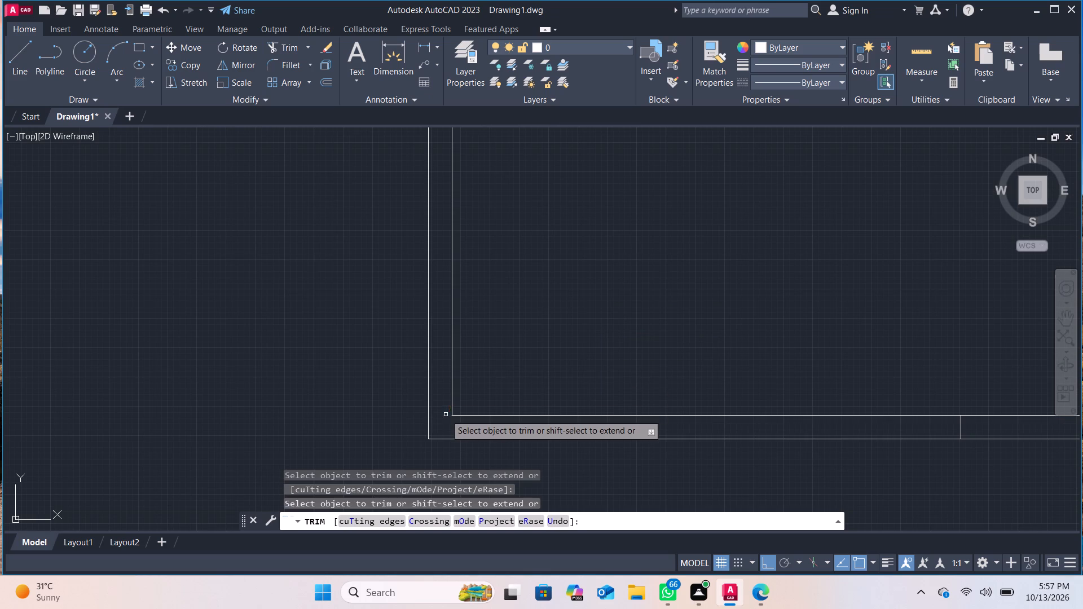
{"action": "scroll", "coordinate": [878, 414], "scroll_direction": "down", "scroll_amount": 1}
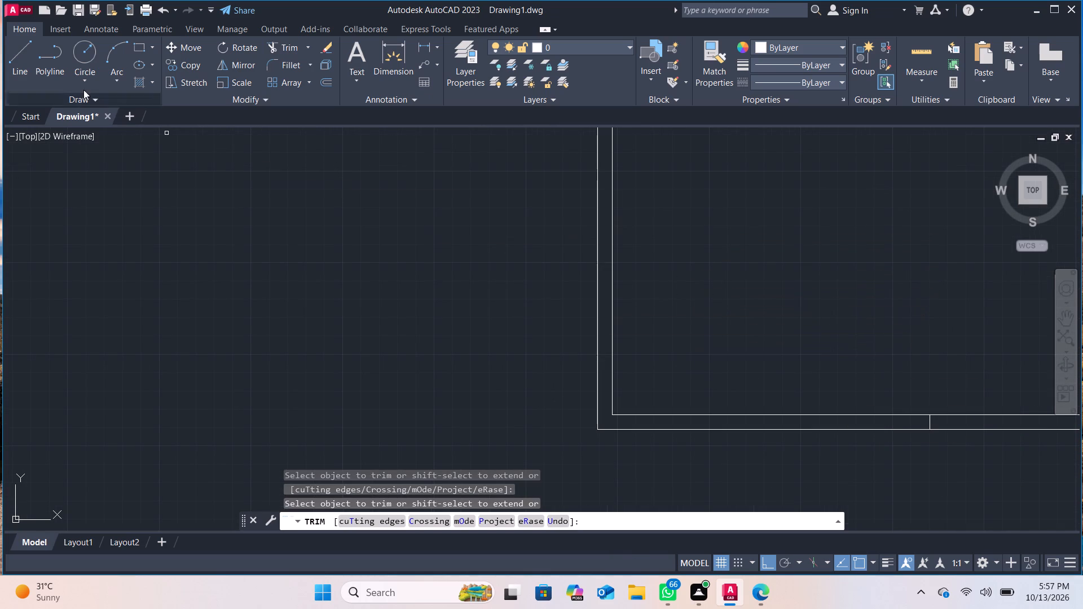
Close the vertical partition's lower end with a short vertical line and trim both horizontal lines from it to the right-hand partition's end.
{"action": "left_click", "coordinate": [30, 62]}
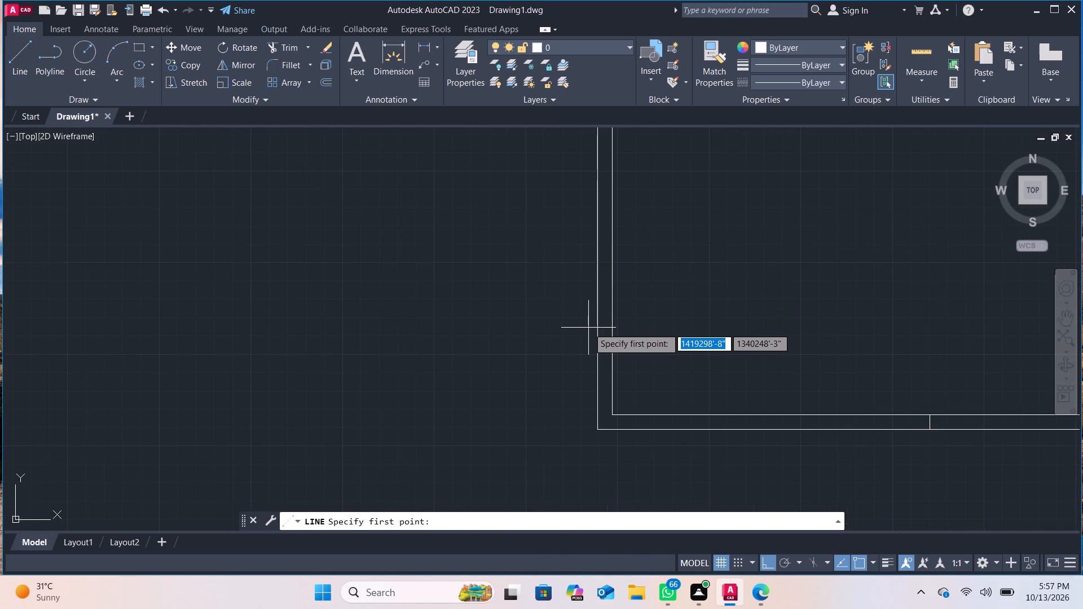
{"action": "left_click", "coordinate": [614, 417]}
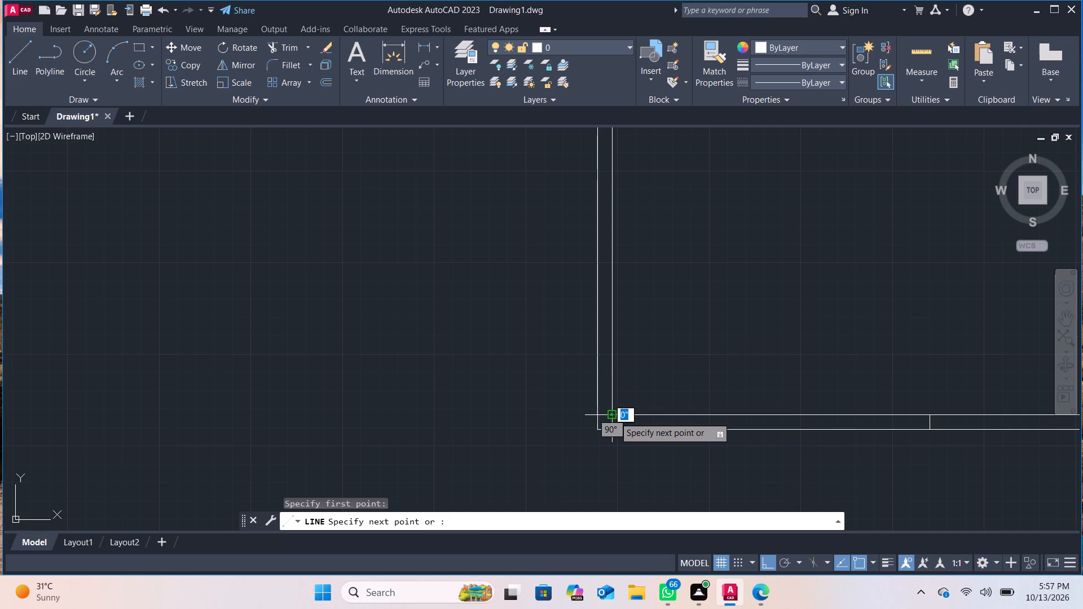
{"action": "left_click", "coordinate": [615, 430]}
{"action": "key", "text": "Escape"}
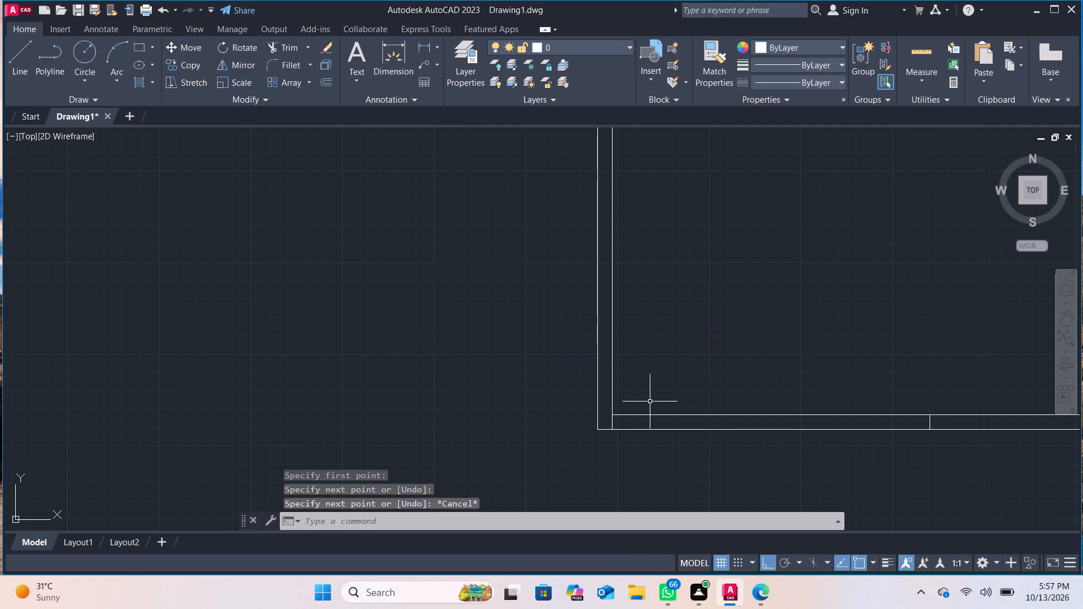
{"action": "left_click", "coordinate": [294, 47]}
{"action": "left_click_drag", "start_coordinate": [743, 374], "coordinate": [732, 451]}
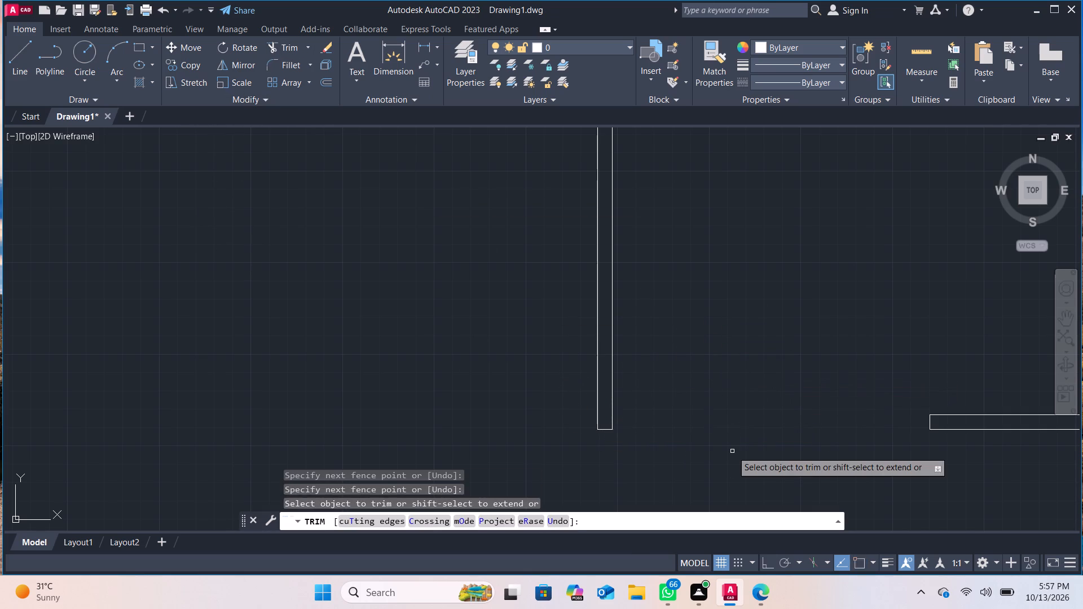
Draw a vertical line about 3' up from the lower cross partition's upper line, aligned with the right-hand partition's free end.
{"action": "scroll", "coordinate": [732, 451], "scroll_direction": "down", "scroll_amount": 2}
{"action": "scroll", "coordinate": [732, 451], "scroll_direction": "up", "scroll_amount": 2}
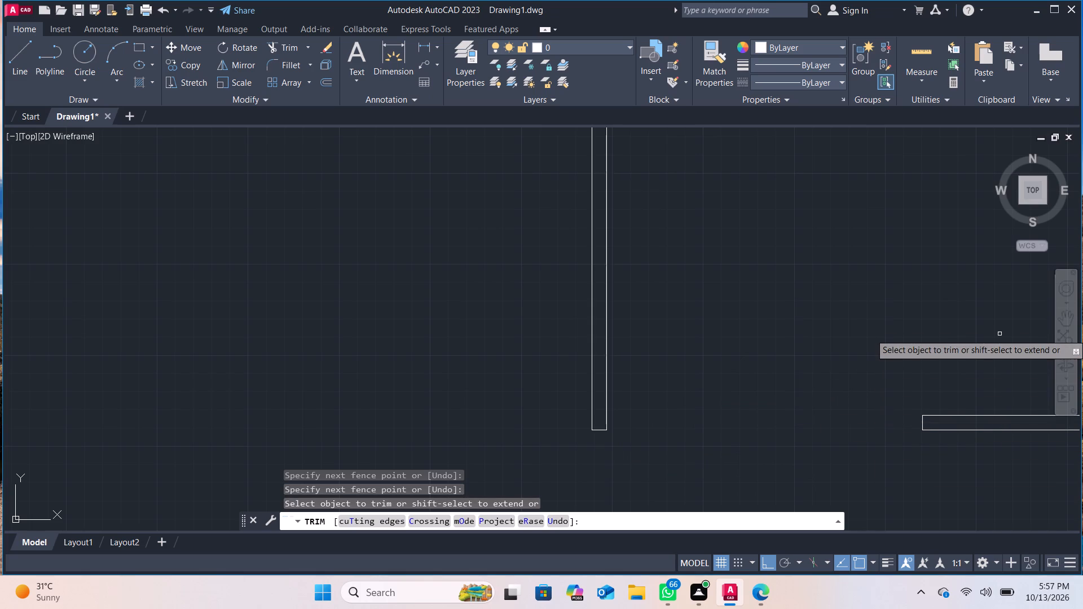
{"action": "scroll", "coordinate": [1000, 334], "scroll_direction": "down", "scroll_amount": 1}
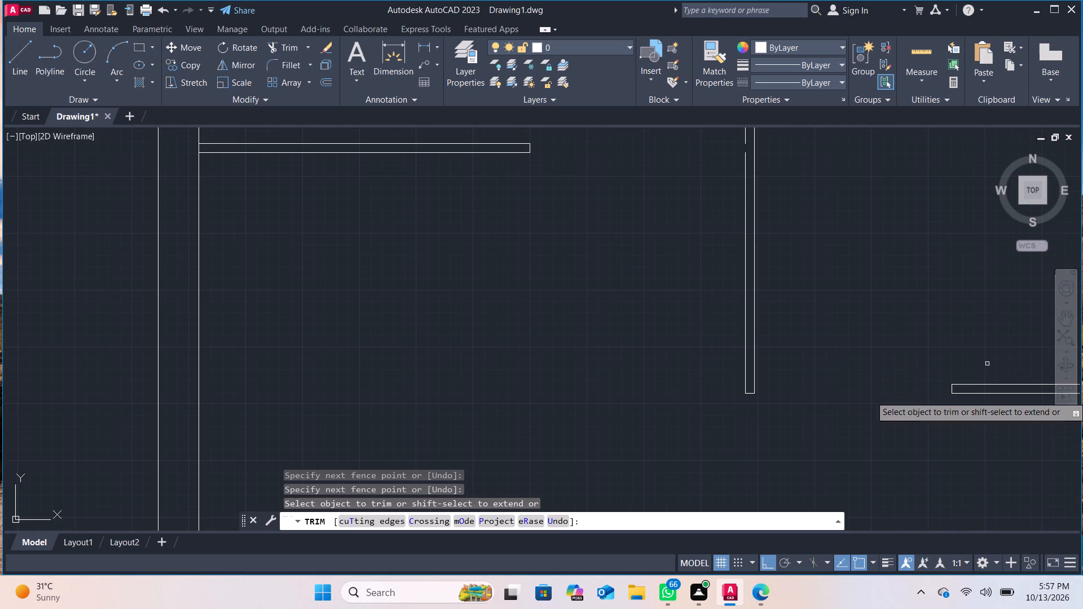
{"action": "middle_click_drag", "start_coordinate": [952, 422], "coordinate": [695, 92]}
{"action": "scroll", "coordinate": [697, 161], "scroll_direction": "down", "scroll_amount": 2}
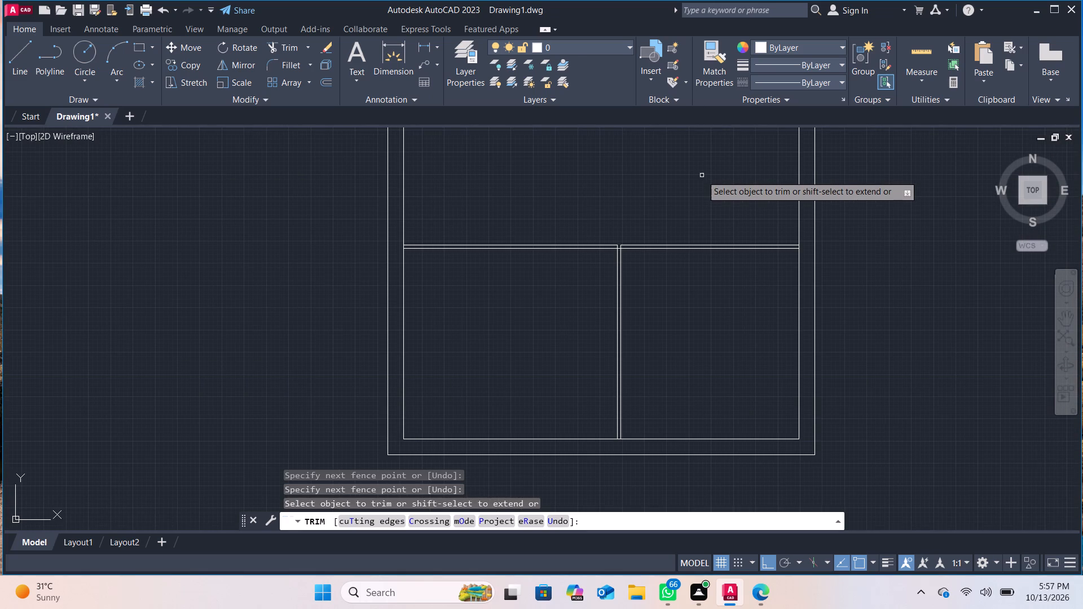
{"action": "scroll", "coordinate": [702, 175], "scroll_direction": "up", "scroll_amount": 1}
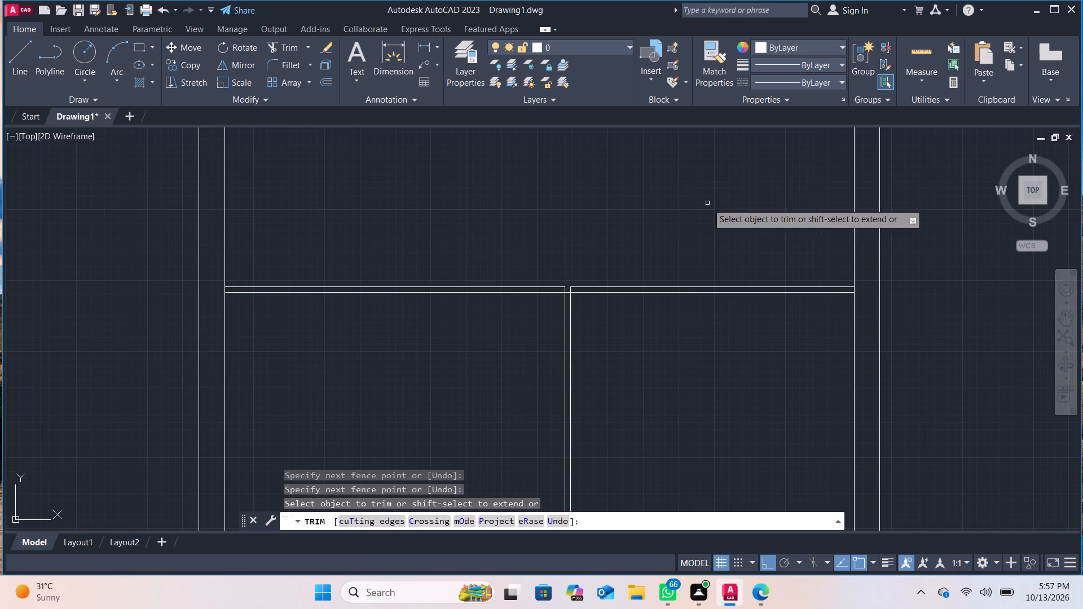
{"action": "middle_click_drag", "start_coordinate": [708, 204], "coordinate": [729, 302]}
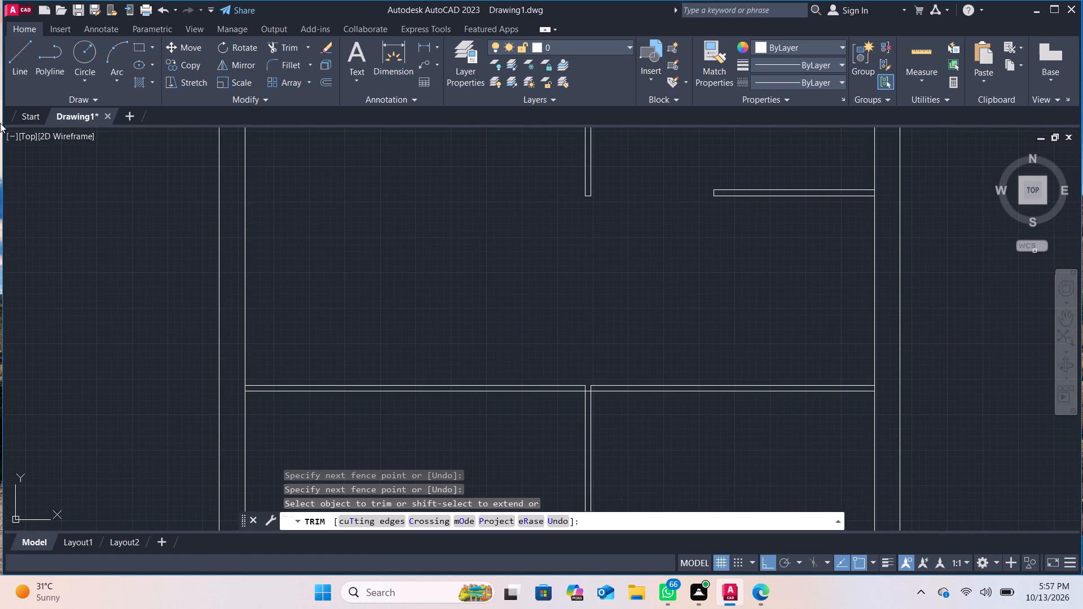
{"action": "left_click", "coordinate": [29, 46]}
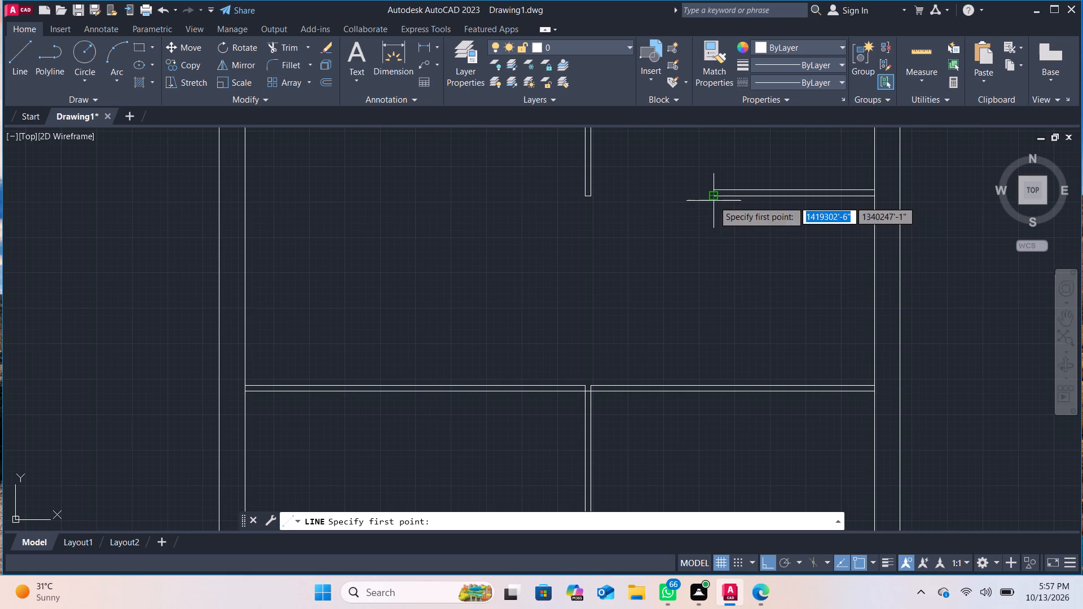
{"action": "left_click", "coordinate": [713, 385]}
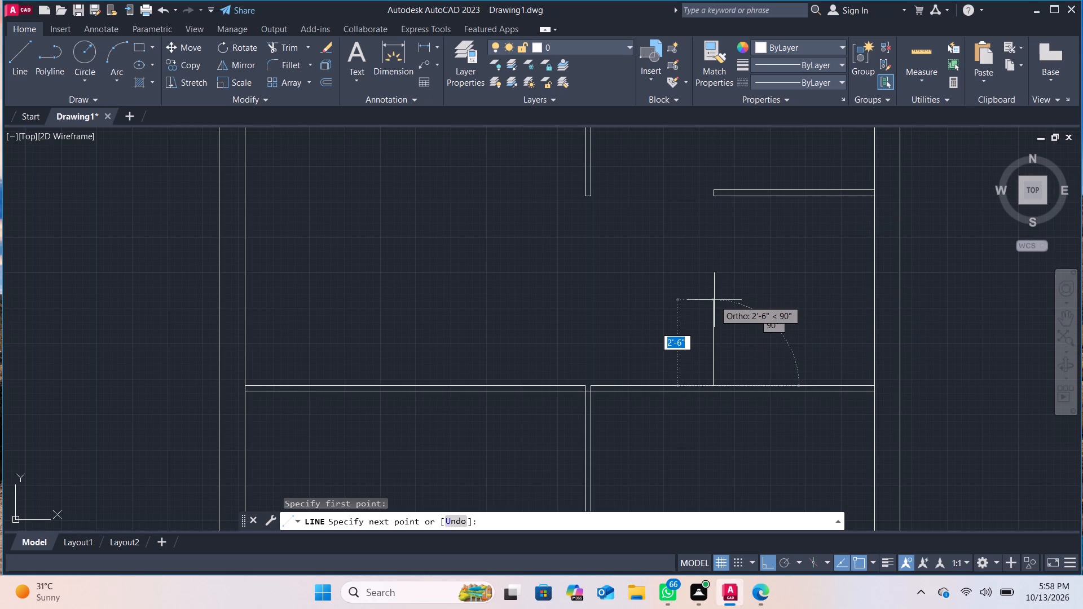
{"action": "left_click", "coordinate": [714, 284]}
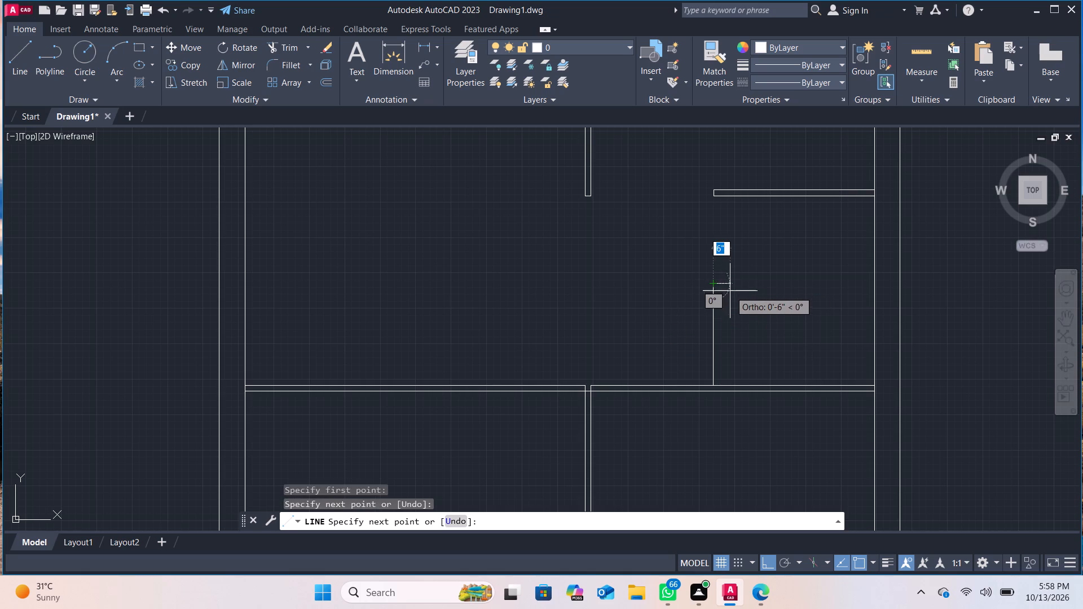
{"action": "key", "text": "Escape"}
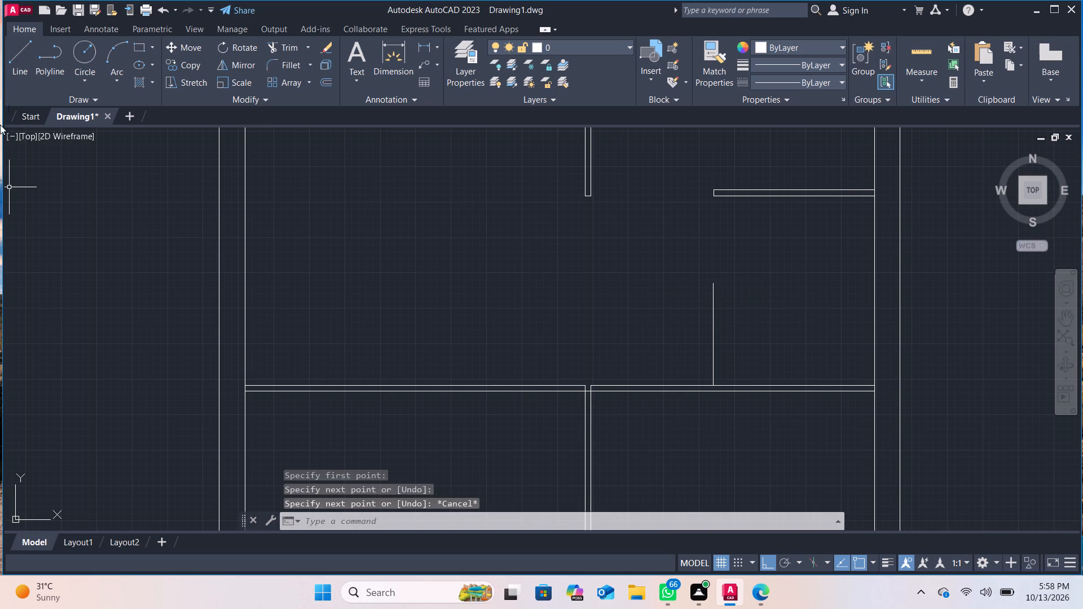
Offset the new vertical line 2" towards the right-hand outer wall.
{"action": "left_click", "coordinate": [319, 81]}
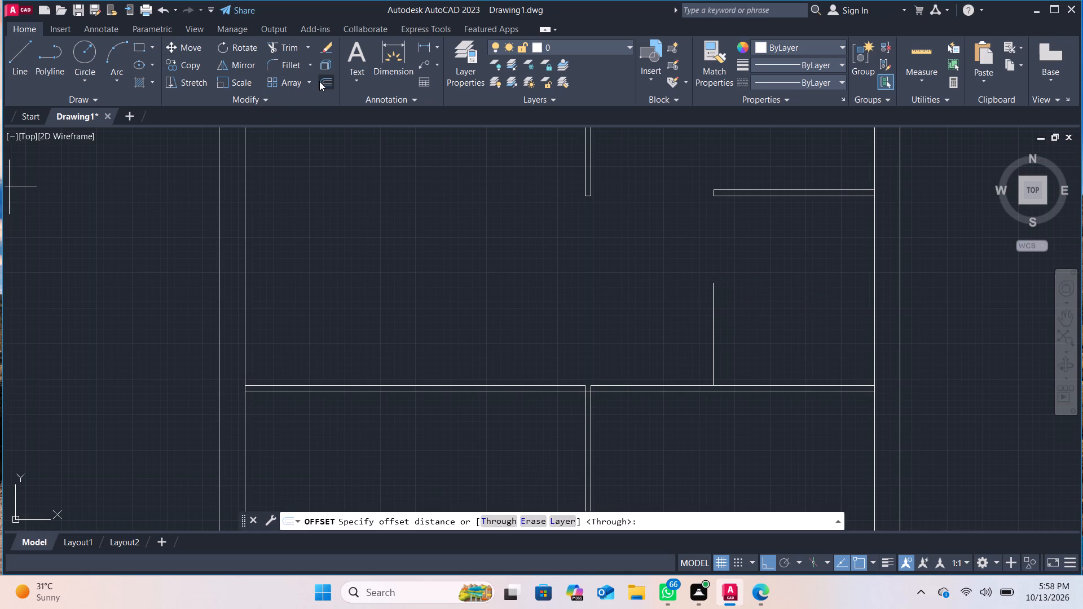
{"action": "key", "text": "Return"}
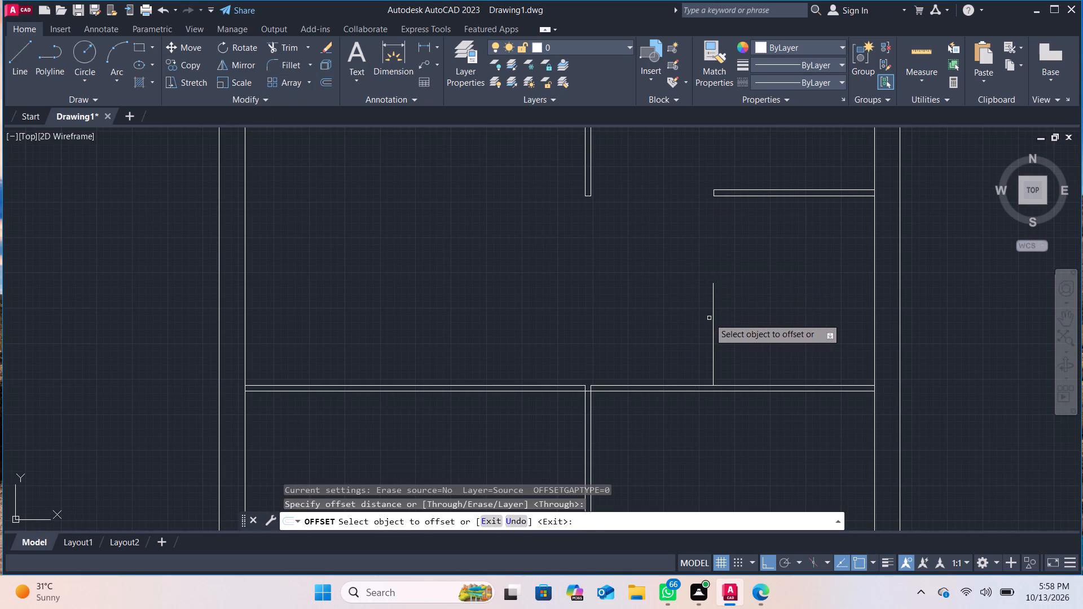
{"action": "left_click", "coordinate": [714, 315]}
{"action": "key", "text": "2"}
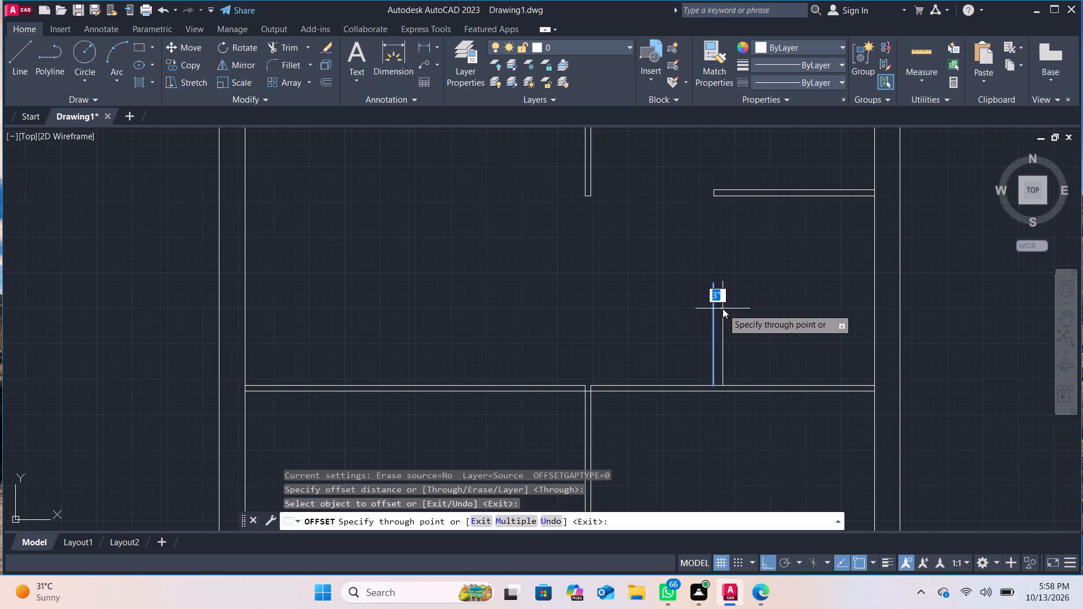
{"action": "key", "text": "Return"}
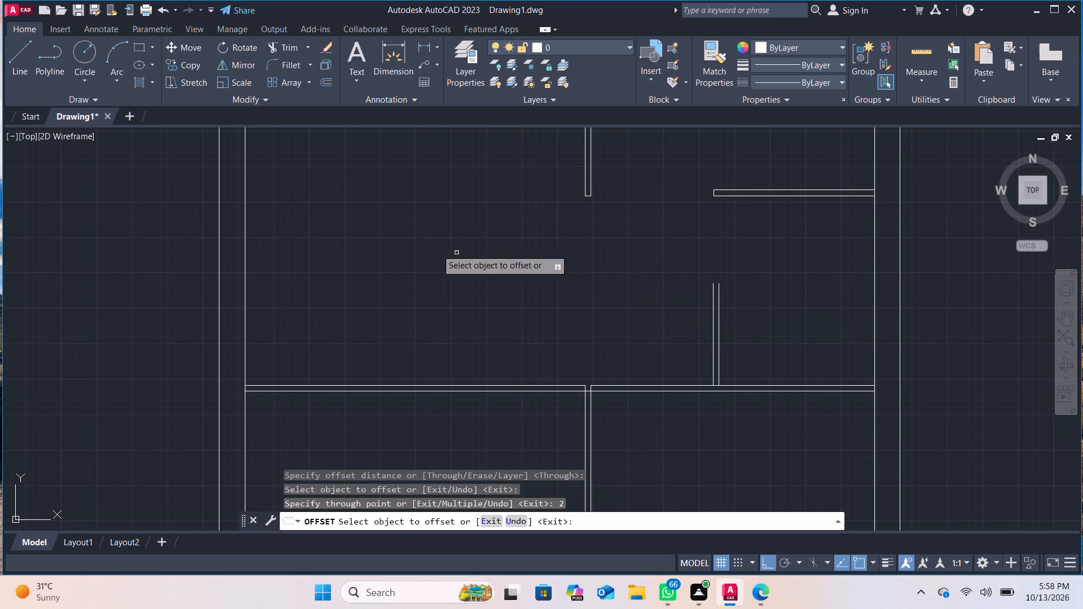
Close the upper end of the new stub partition with a short horizontal line between its two vertical lines.
{"action": "left_click", "coordinate": [10, 52]}
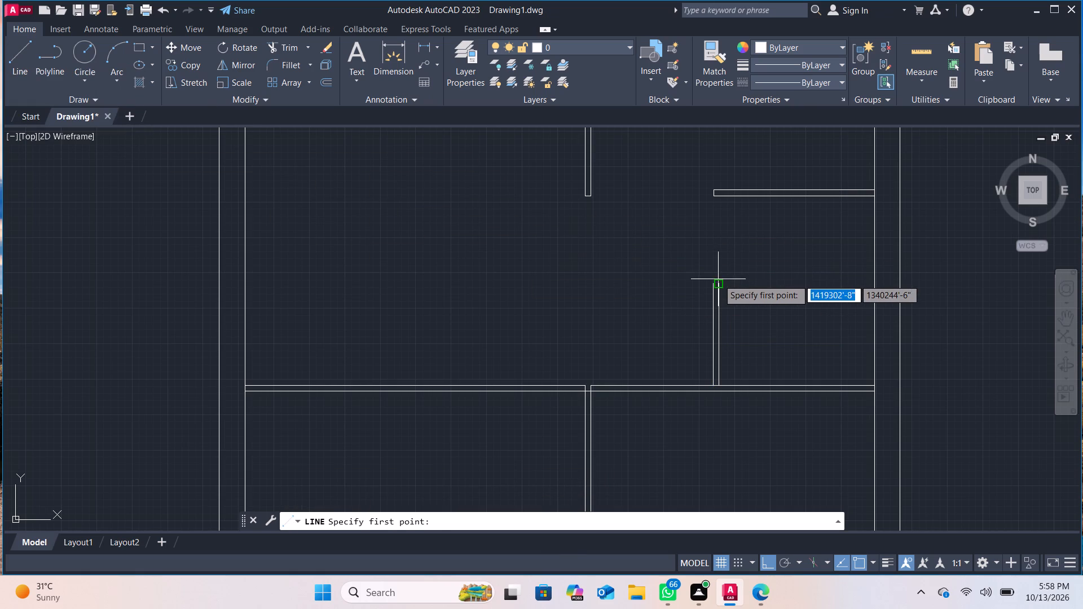
{"action": "left_click", "coordinate": [711, 281]}
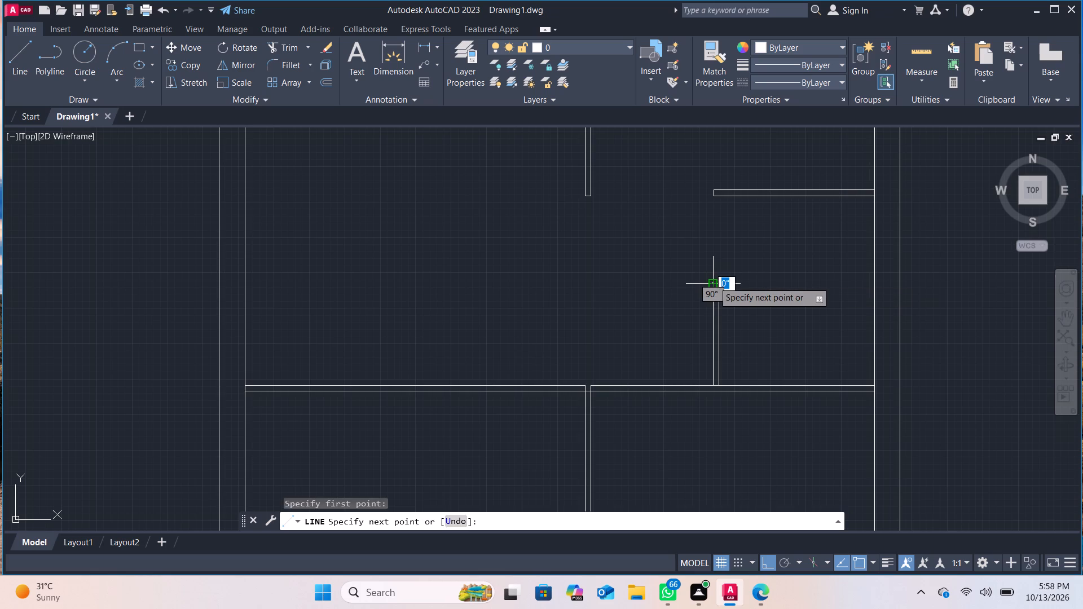
{"action": "left_click", "coordinate": [714, 281]}
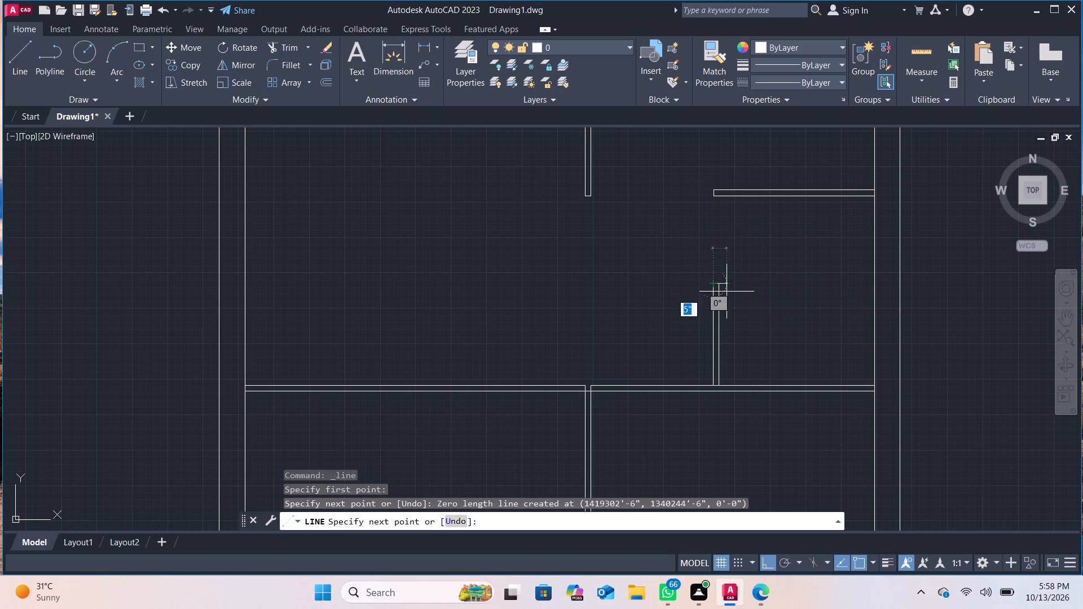
{"action": "left_click", "coordinate": [718, 285]}
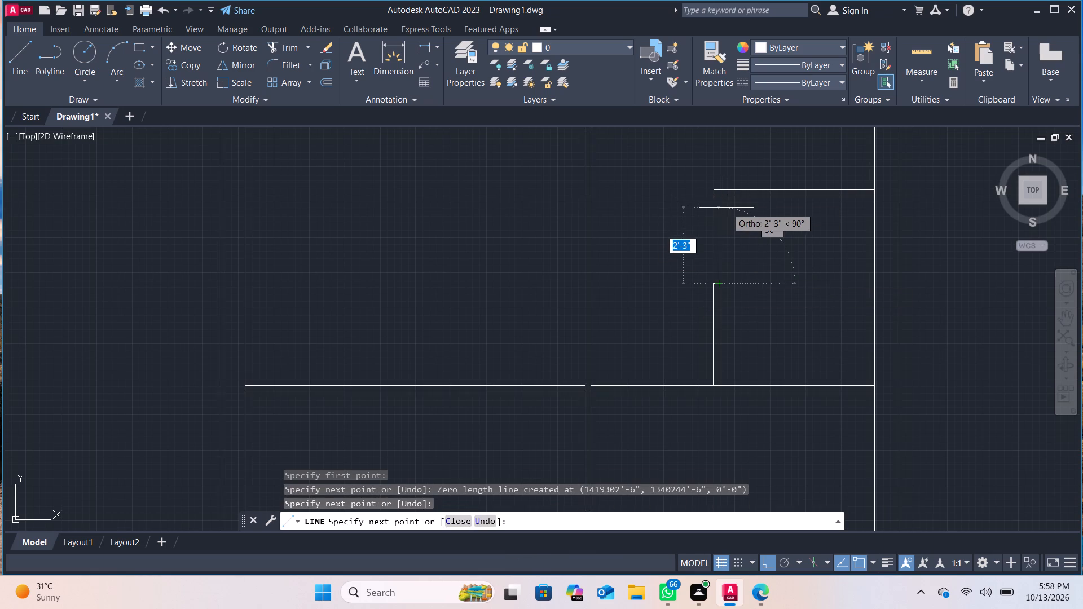
{"action": "key", "text": "Escape"}
Trim the lower cross partition's upper line between the stub partition's two vertical lines.
{"action": "scroll", "coordinate": [712, 303], "scroll_direction": "up", "scroll_amount": 3}
{"action": "scroll", "coordinate": [712, 302], "scroll_direction": "down", "scroll_amount": 5}
{"action": "scroll", "coordinate": [712, 302], "scroll_direction": "up", "scroll_amount": 4}
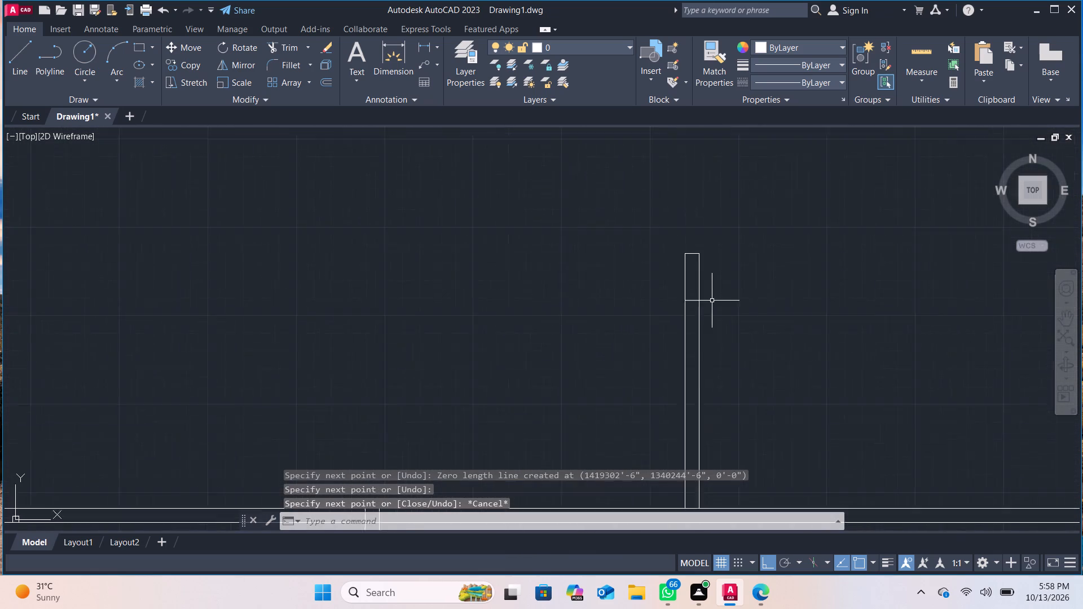
{"action": "scroll", "coordinate": [712, 301], "scroll_direction": "up", "scroll_amount": 1}
{"action": "scroll", "coordinate": [712, 295], "scroll_direction": "down", "scroll_amount": 4}
{"action": "middle_click_drag", "start_coordinate": [697, 376], "coordinate": [690, 332]}
{"action": "scroll", "coordinate": [690, 331], "scroll_direction": "up", "scroll_amount": 4}
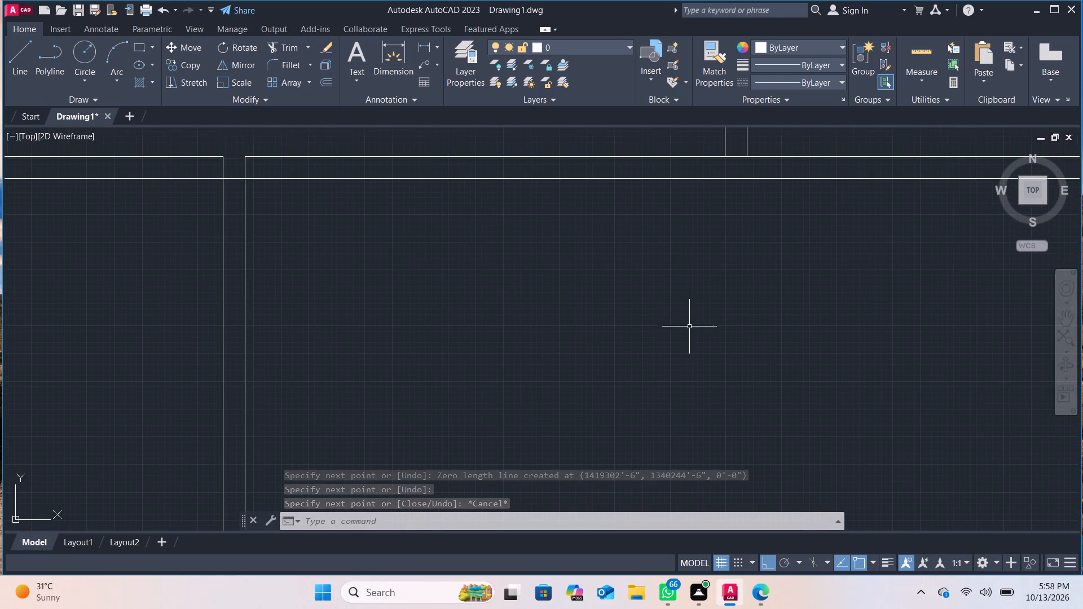
{"action": "middle_click_drag", "start_coordinate": [686, 308], "coordinate": [673, 400]}
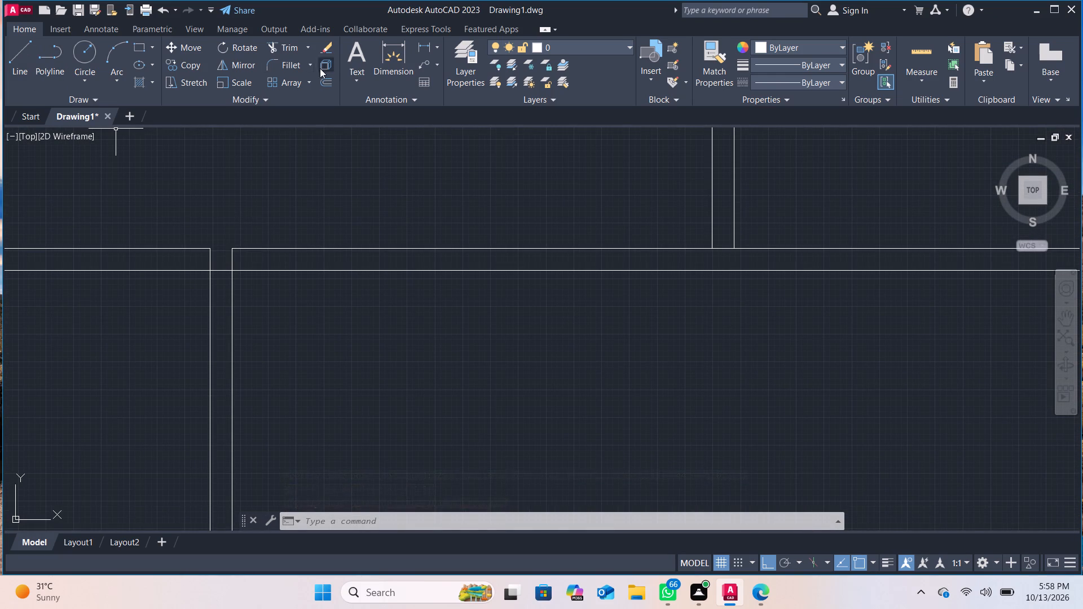
{"action": "left_click", "coordinate": [303, 52]}
{"action": "left_click", "coordinate": [724, 248]}
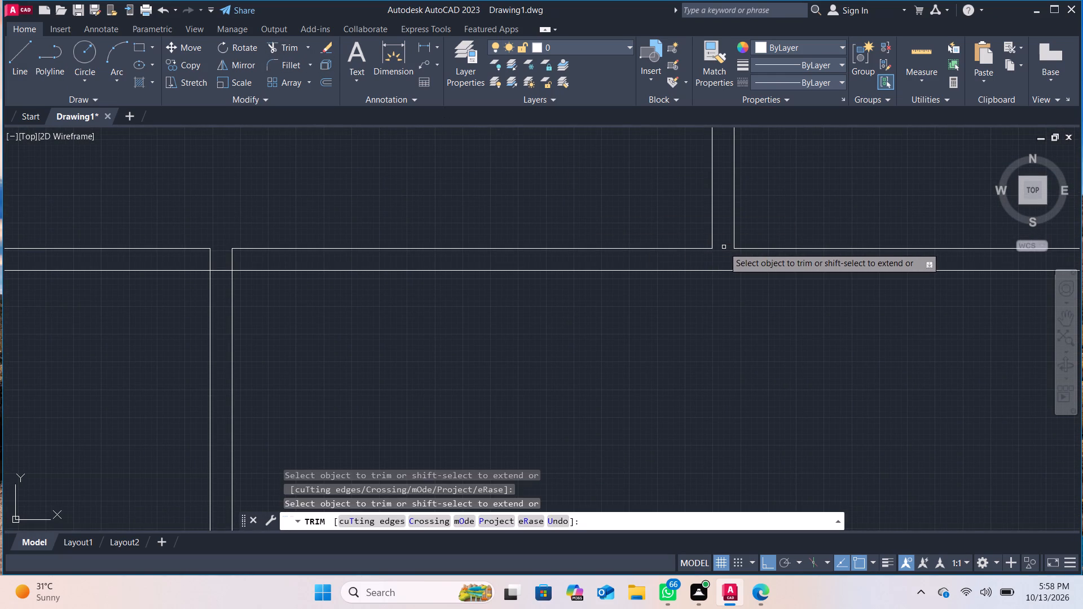
{"action": "scroll", "coordinate": [724, 247], "scroll_direction": "down", "scroll_amount": 2}
{"action": "middle_click_drag", "start_coordinate": [723, 247], "coordinate": [721, 399]}
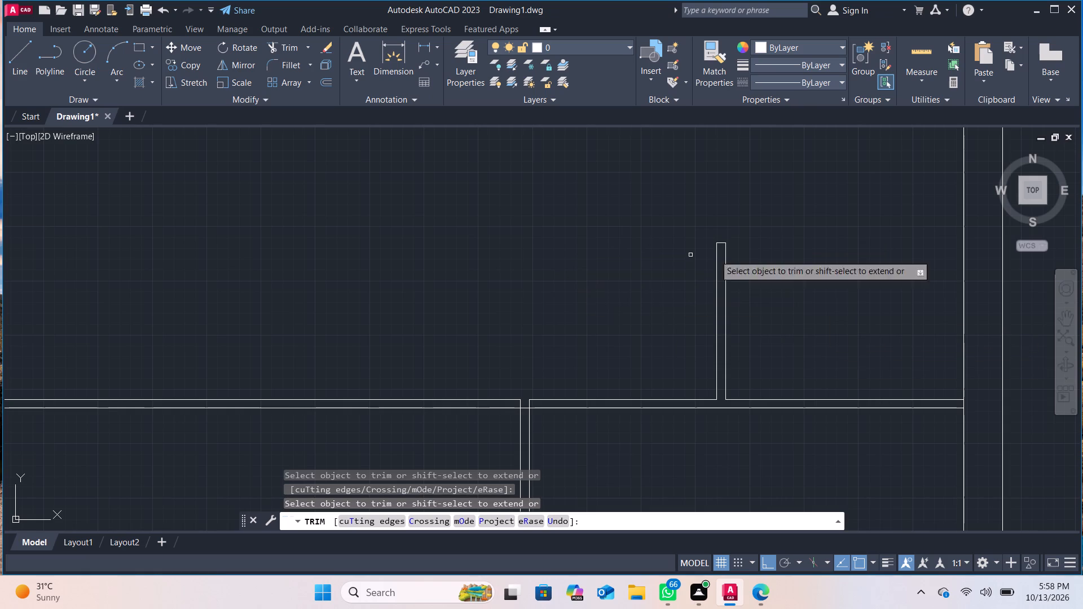
Draw a short line across the lower cross partition between the stub and the lower vertical partition, and trim both lines from it to the vertical partition.
{"action": "scroll", "coordinate": [636, 404], "scroll_direction": "down", "scroll_amount": 1}
{"action": "middle_click_drag", "start_coordinate": [646, 425], "coordinate": [629, 362]}
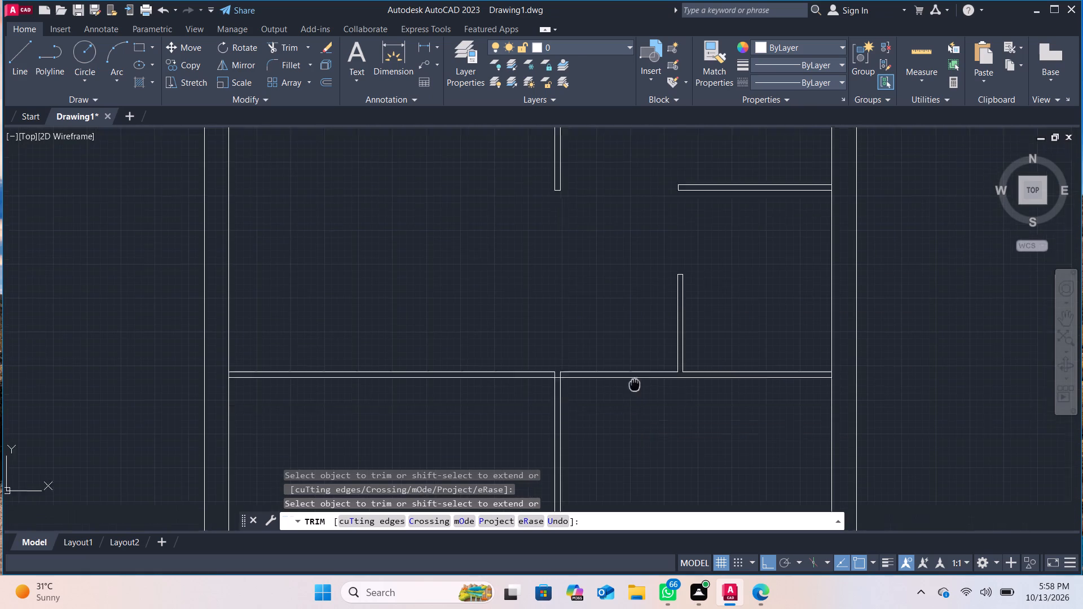
{"action": "middle_click_drag", "start_coordinate": [629, 362], "coordinate": [622, 298]}
{"action": "scroll", "coordinate": [636, 346], "scroll_direction": "down", "scroll_amount": 1}
{"action": "scroll", "coordinate": [639, 368], "scroll_direction": "up", "scroll_amount": 2}
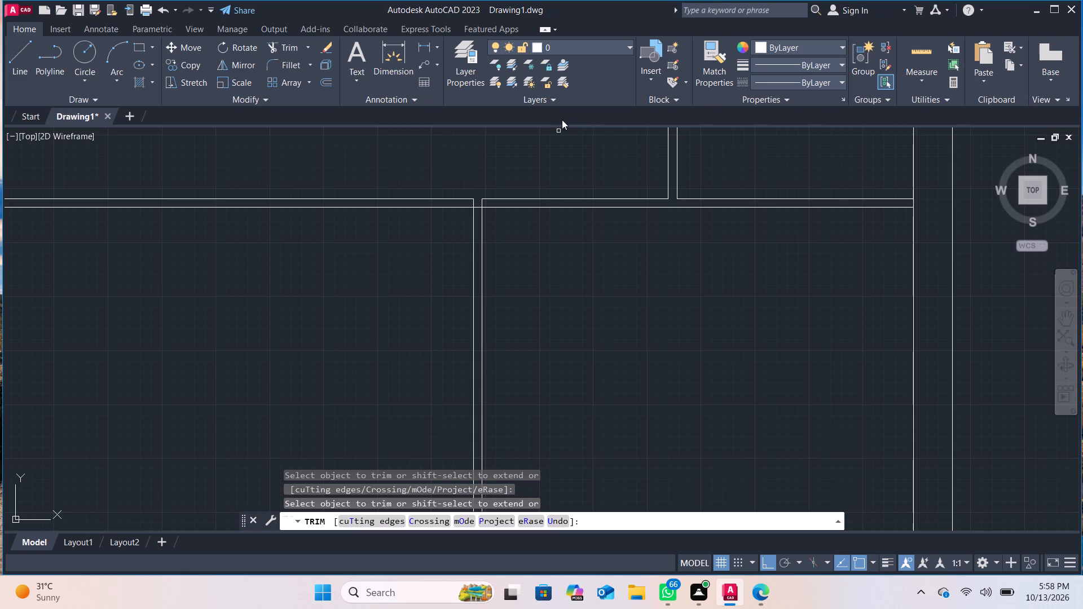
{"action": "left_click", "coordinate": [21, 43]}
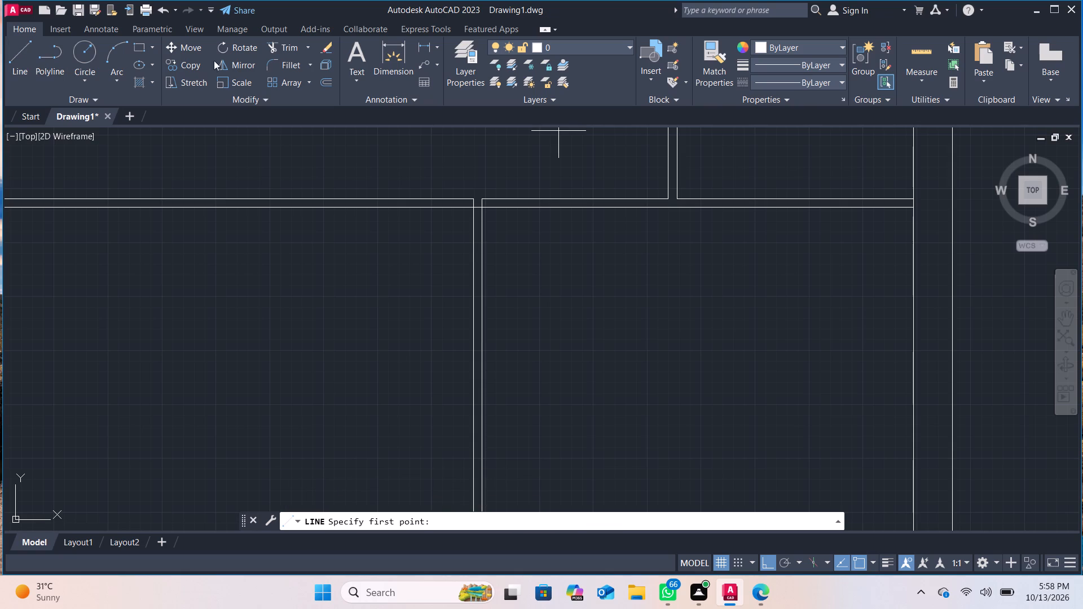
{"action": "left_click", "coordinate": [606, 198]}
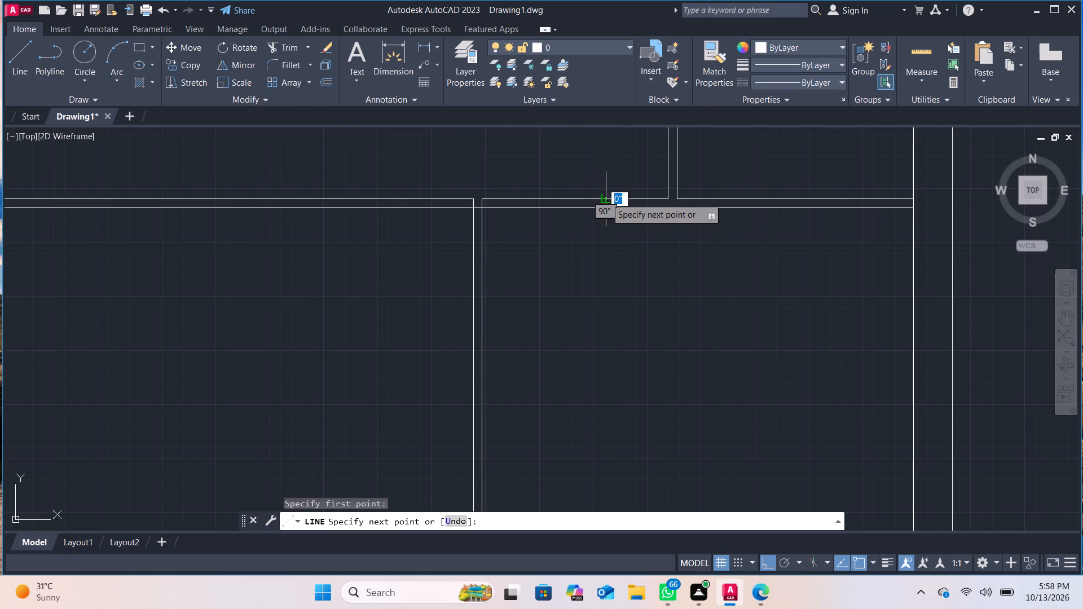
{"action": "left_click", "coordinate": [605, 213]}
{"action": "key", "text": "Escape"}
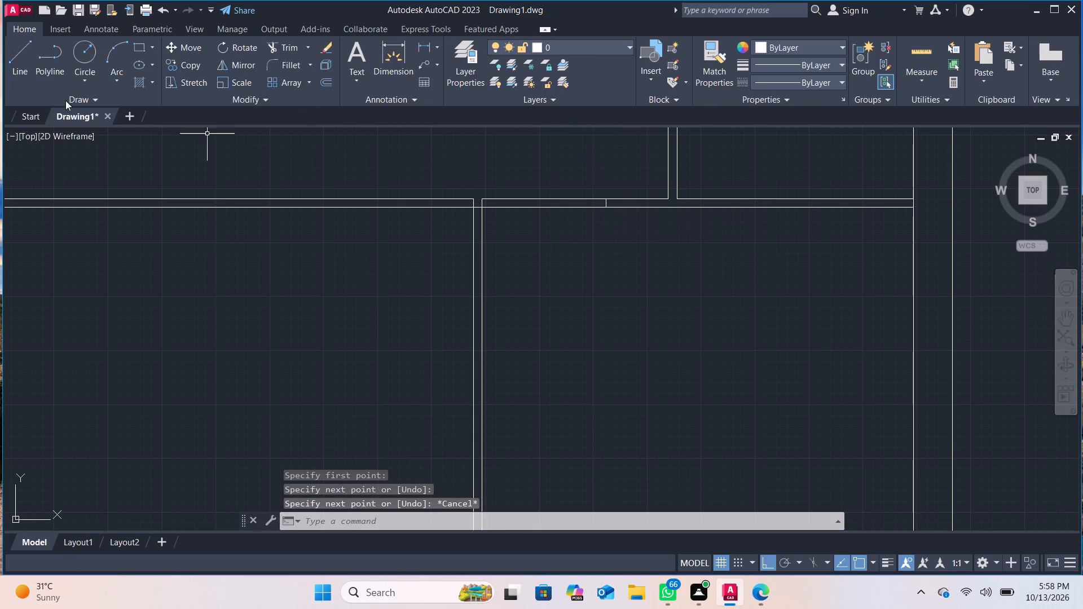
{"action": "left_click", "coordinate": [289, 51]}
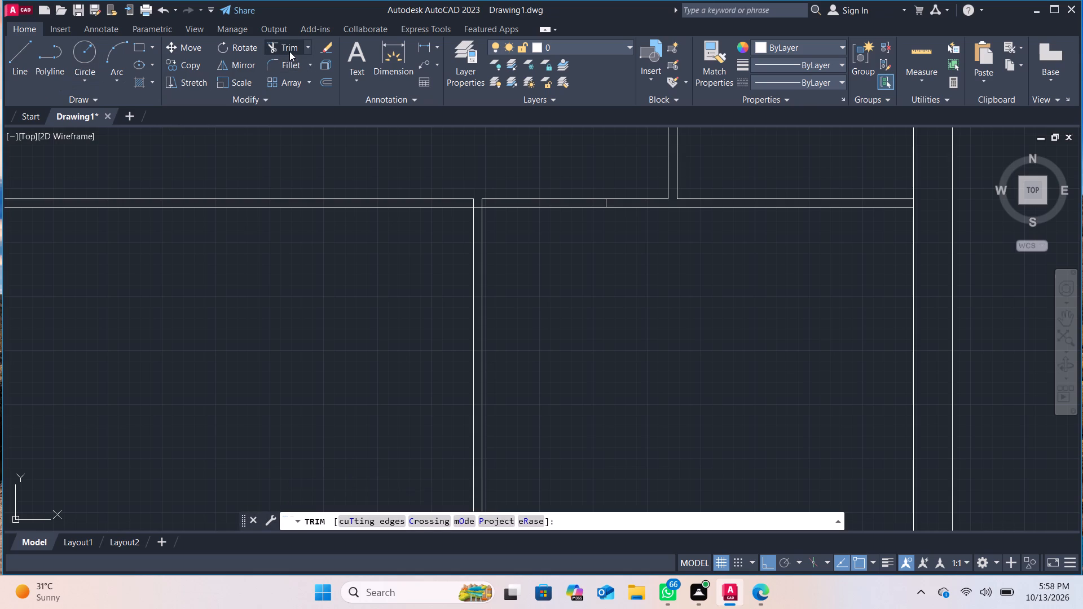
{"action": "left_click_drag", "start_coordinate": [548, 217], "coordinate": [551, 187]}
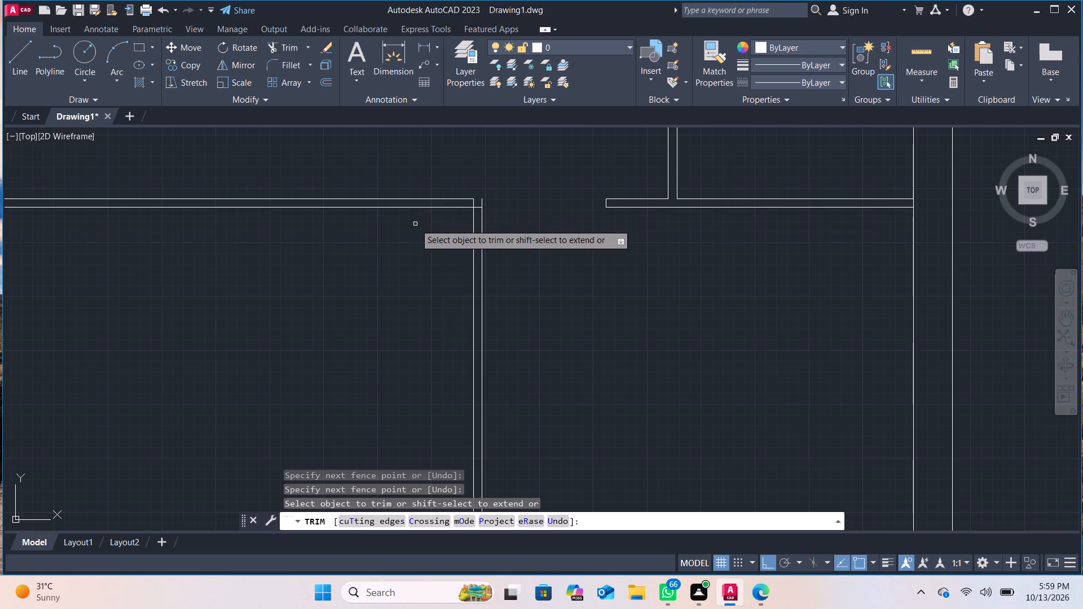
Trim the short vertical and horizontal pieces inside the corner where the left-hand cross partition meets the lower vertical partition.
{"action": "scroll", "coordinate": [421, 217], "scroll_direction": "up", "scroll_amount": 1}
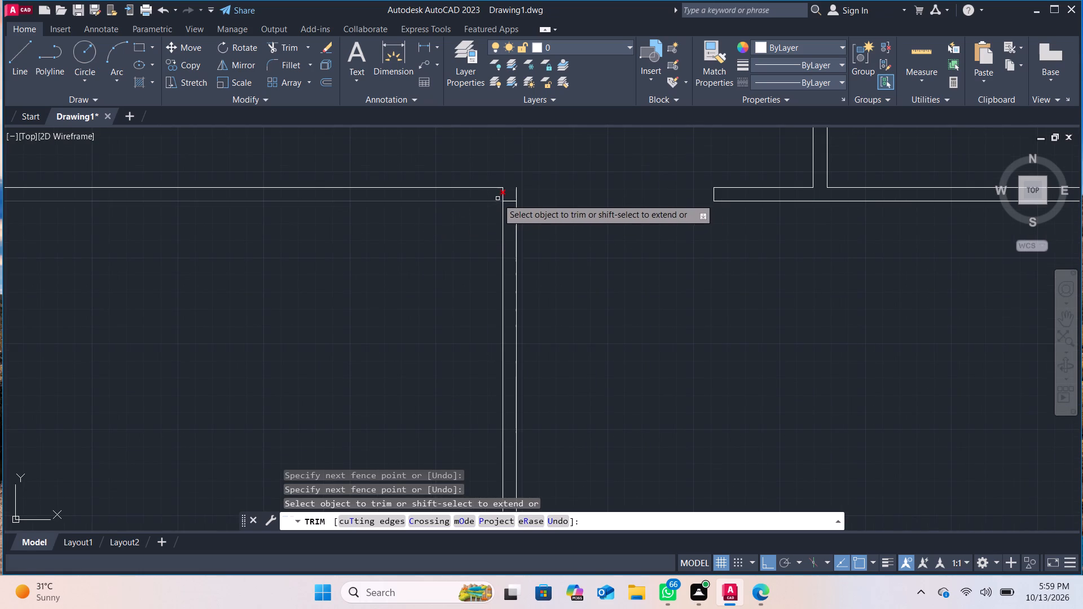
{"action": "left_click", "coordinate": [501, 197]}
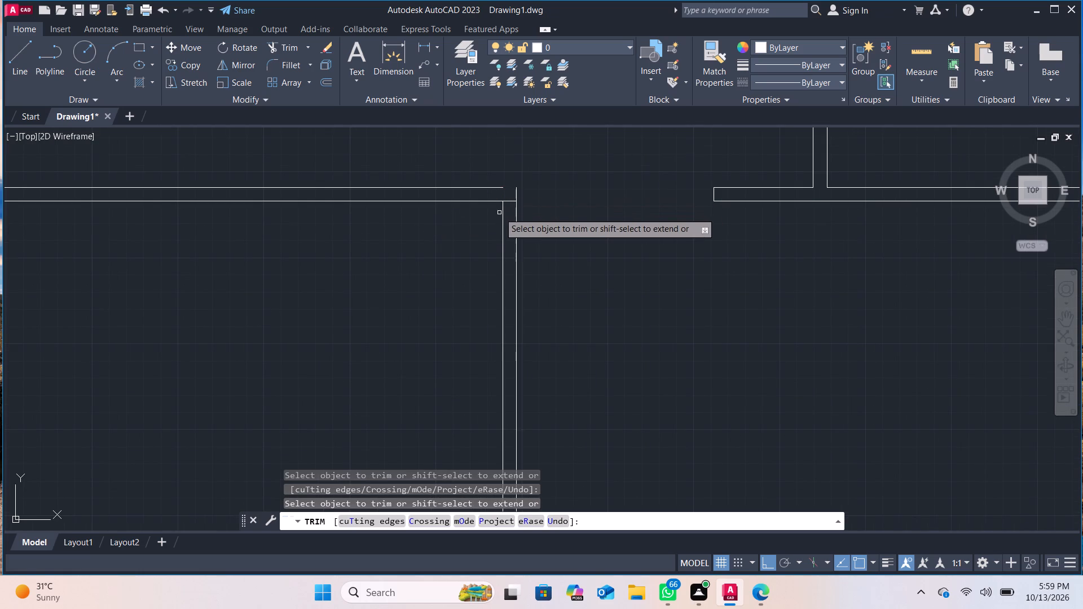
{"action": "left_click", "coordinate": [509, 204]}
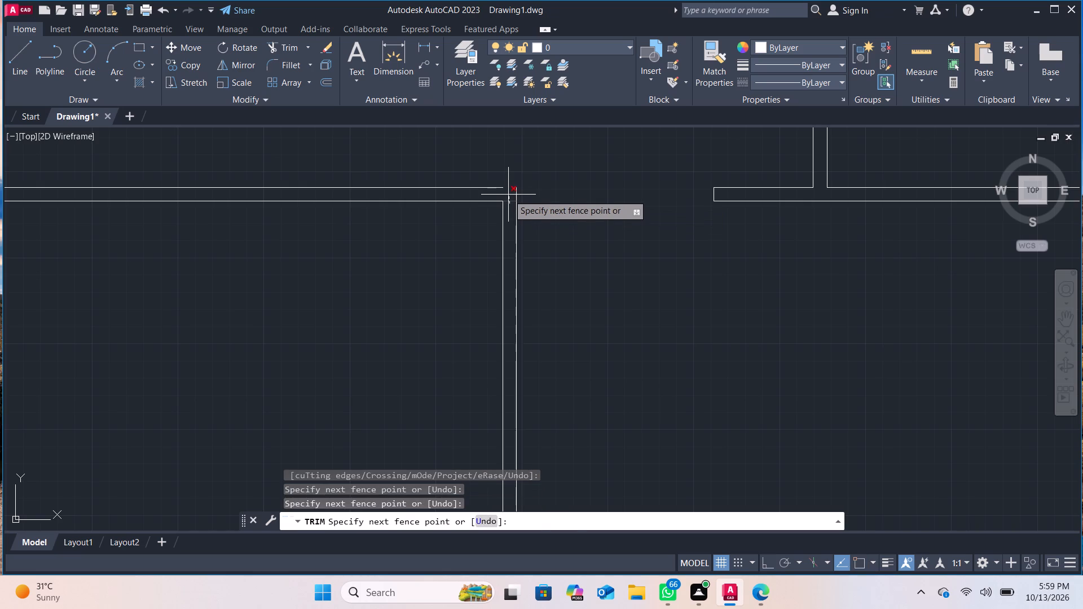
{"action": "left_click", "coordinate": [508, 193]}
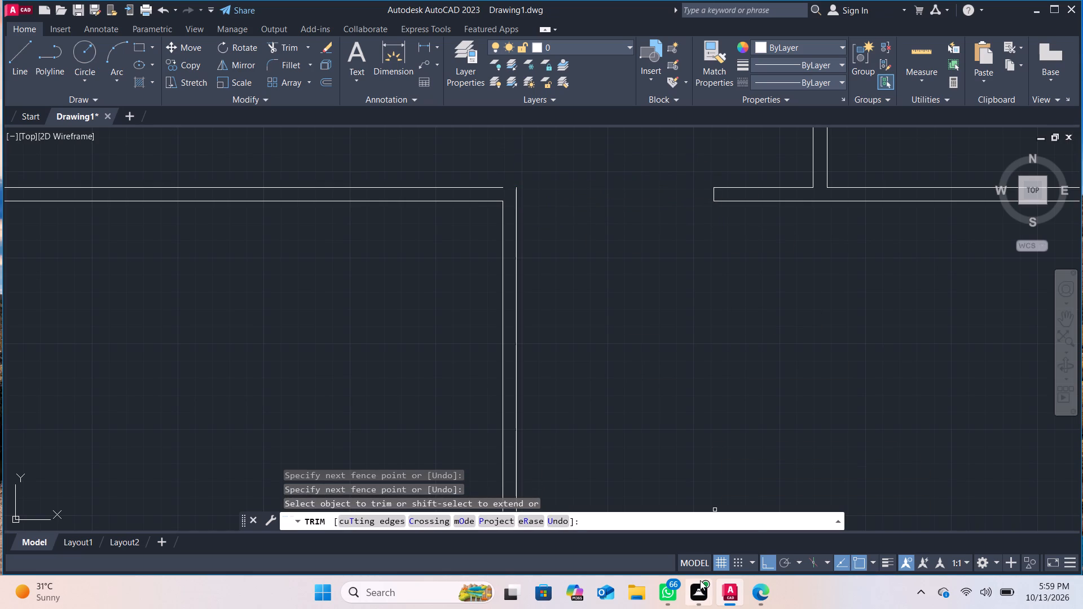
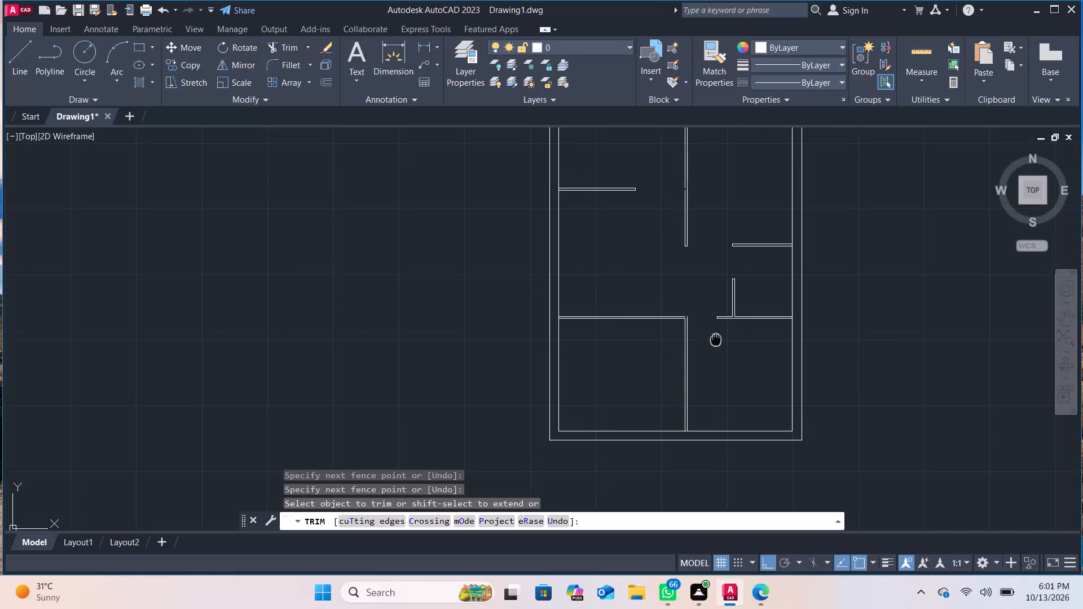
Draw a 2" vertical line and a short horizontal line to close the corner and upper end of the lower vertical partition.
{"action": "scroll", "coordinate": [712, 342], "scroll_direction": "up", "scroll_amount": 2}
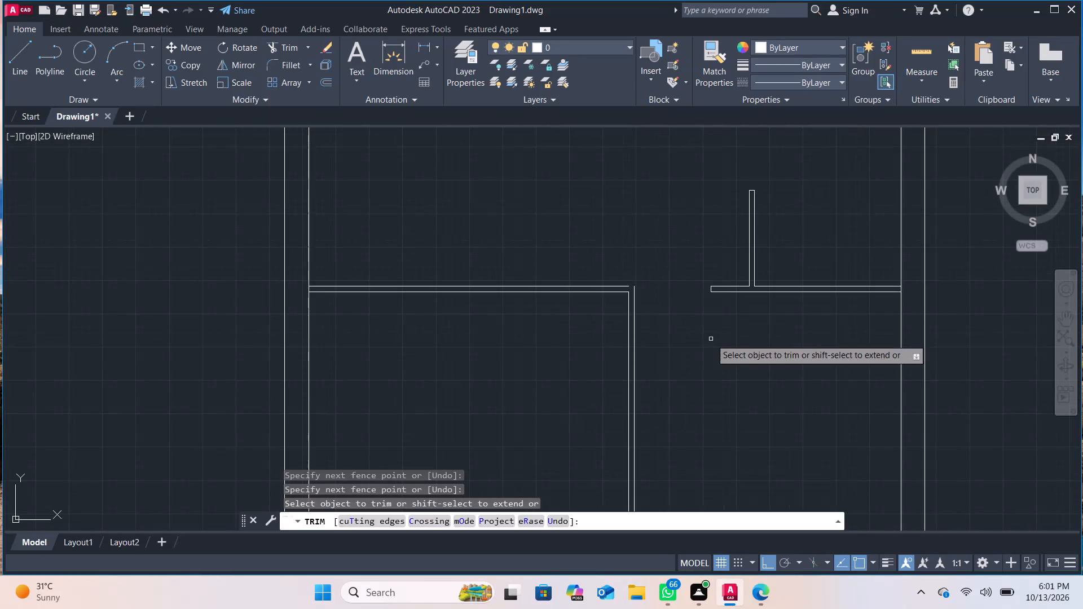
{"action": "scroll", "coordinate": [477, 327], "scroll_direction": "up", "scroll_amount": 1}
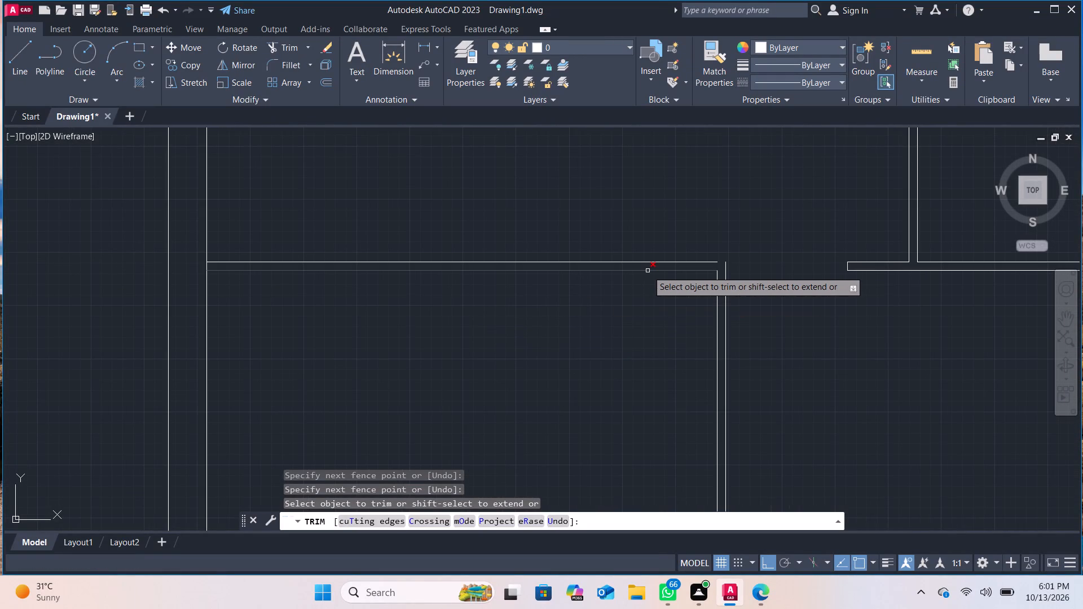
{"action": "scroll", "coordinate": [534, 329], "scroll_direction": "down", "scroll_amount": 1}
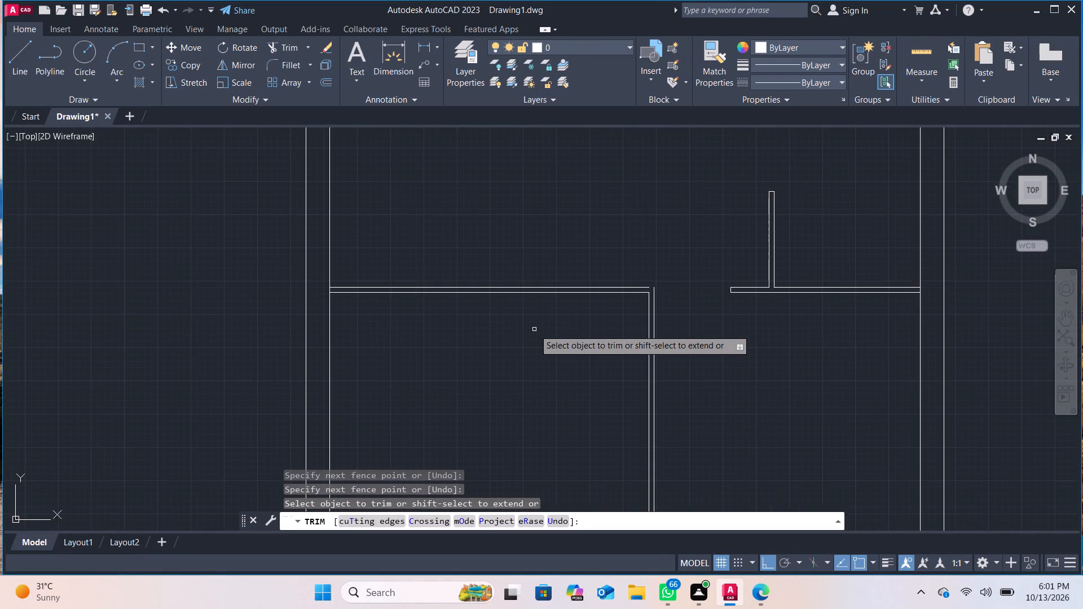
{"action": "scroll", "coordinate": [534, 329], "scroll_direction": "up", "scroll_amount": 1}
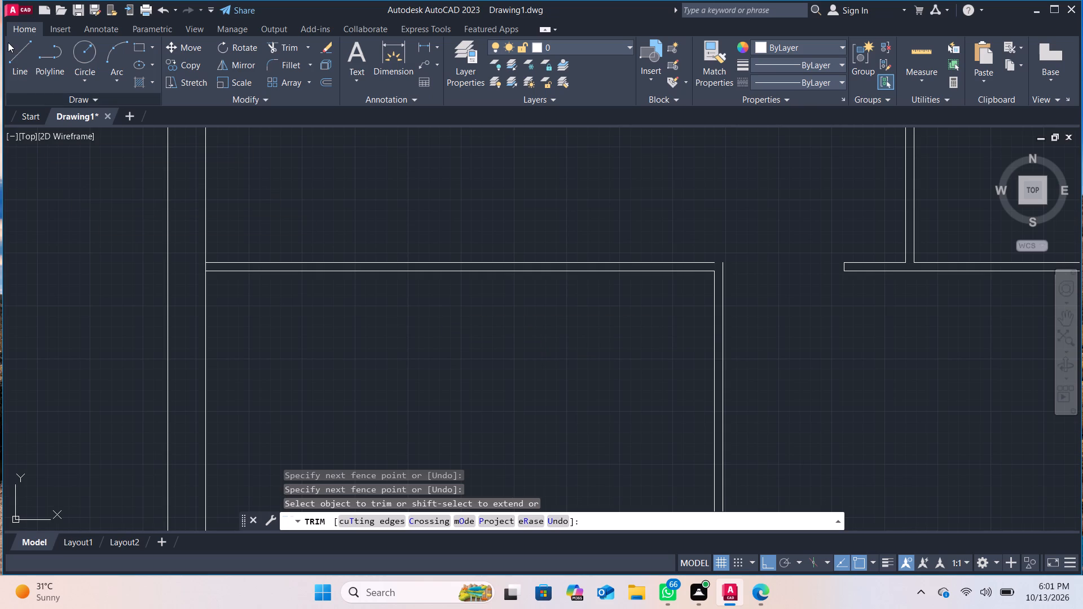
{"action": "left_click", "coordinate": [16, 60]}
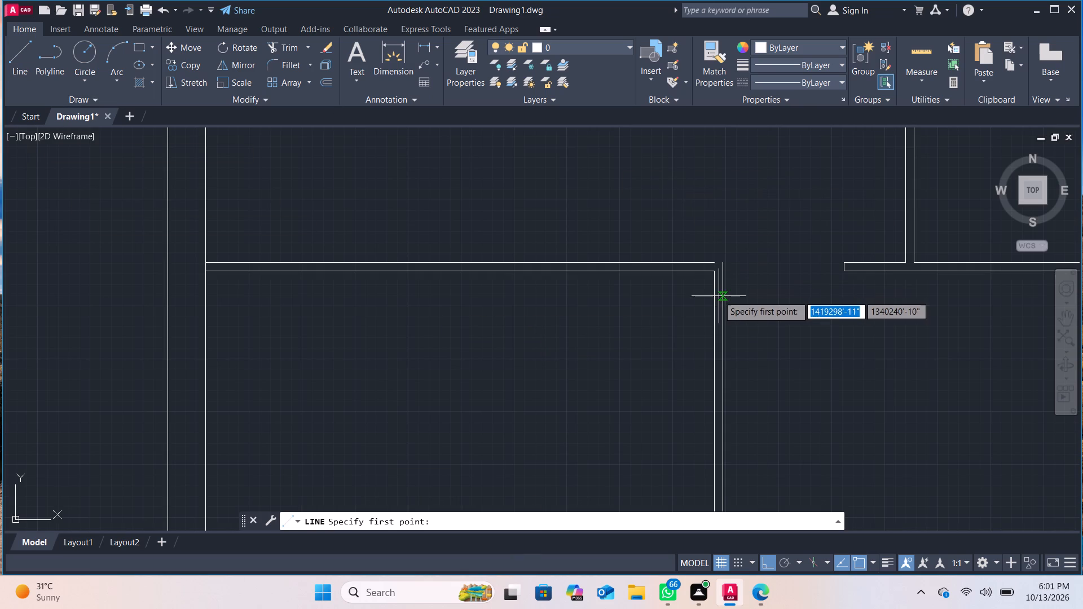
{"action": "left_click", "coordinate": [715, 275]}
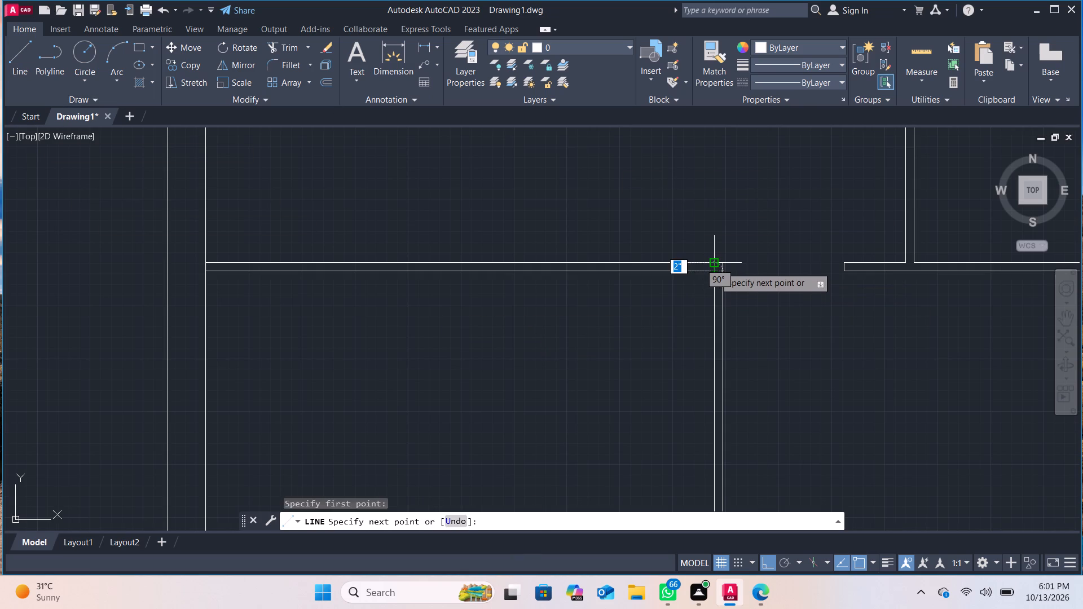
{"action": "left_click", "coordinate": [715, 267]}
{"action": "left_click", "coordinate": [722, 267]}
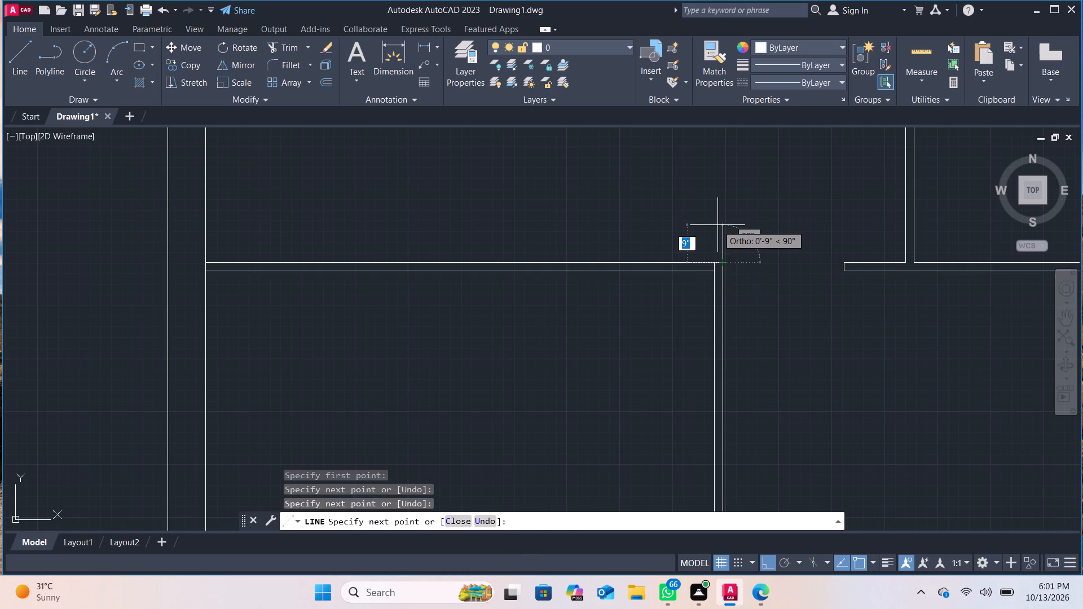
{"action": "key", "text": "Escape"}
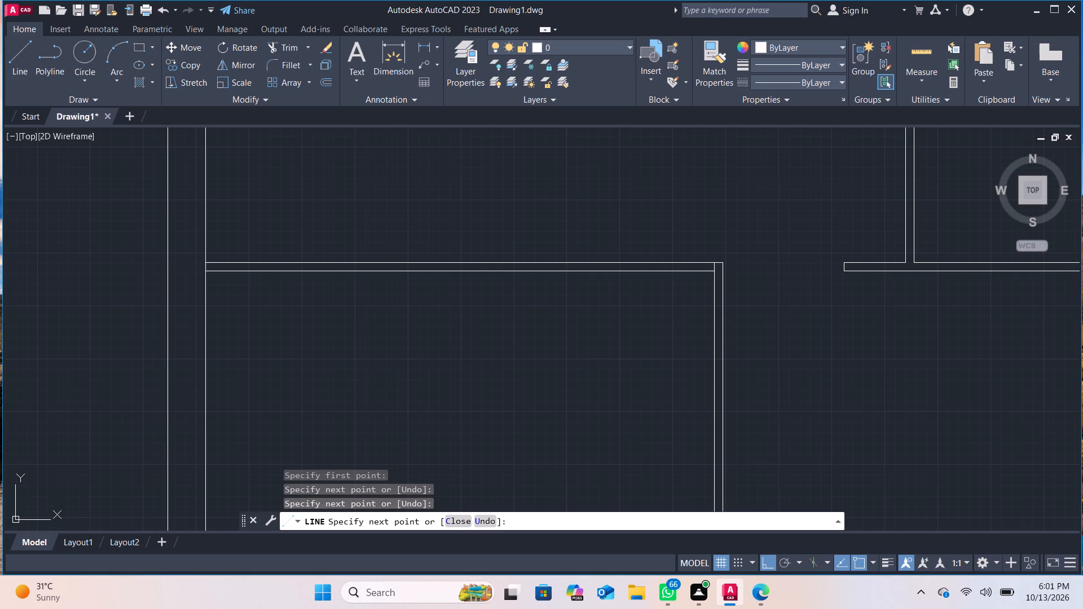
Draw a short line across the lower left-hand cross partition and trim both partition lines from it to the lower vertical partition.
{"action": "left_click", "coordinate": [15, 58]}
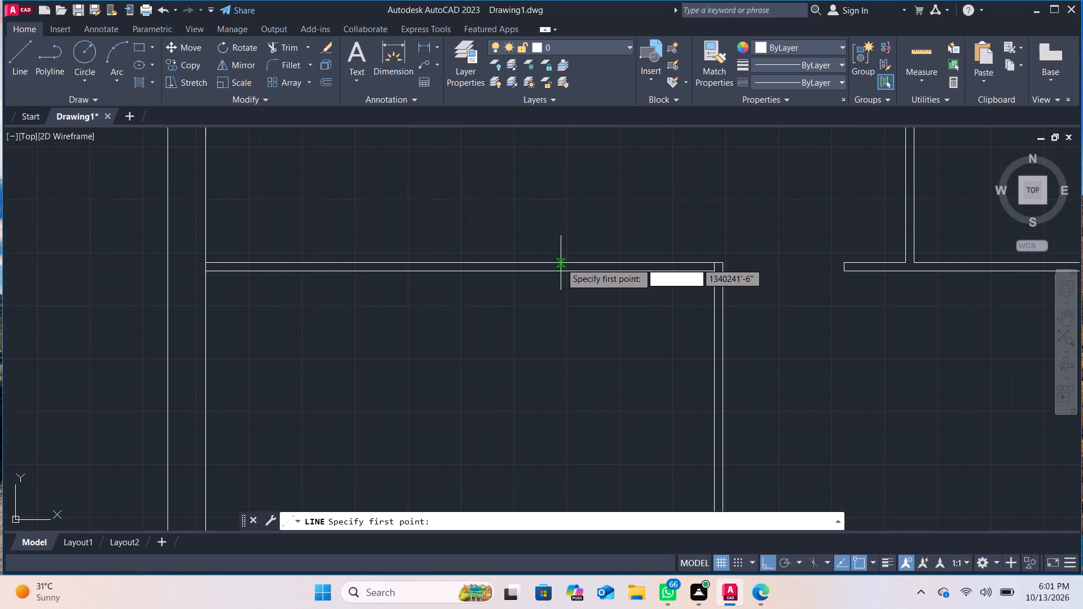
{"action": "left_click", "coordinate": [560, 263]}
{"action": "left_click", "coordinate": [561, 276]}
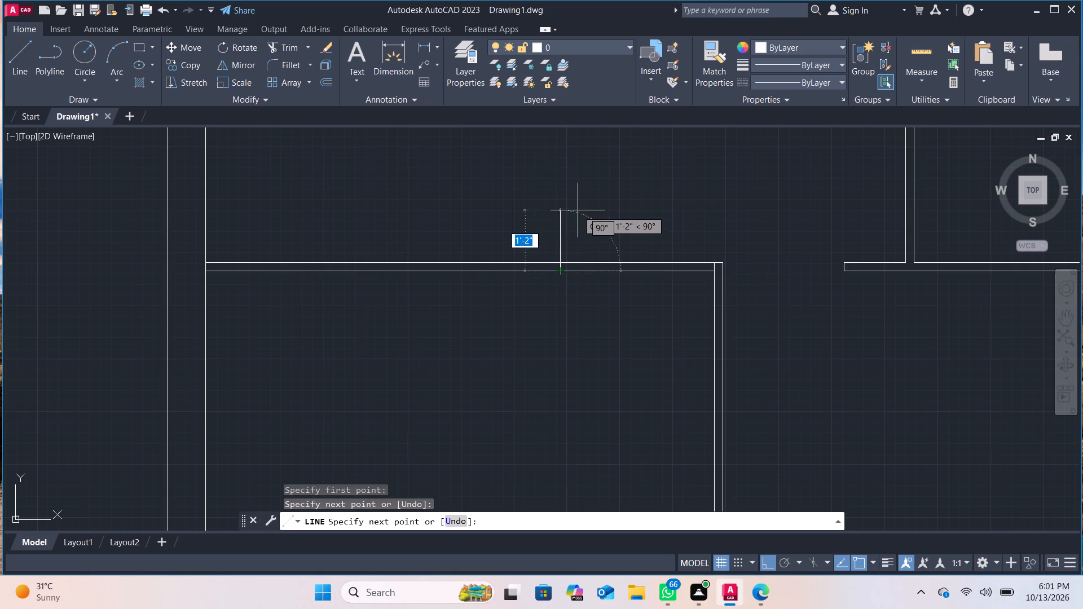
{"action": "key", "text": "Escape"}
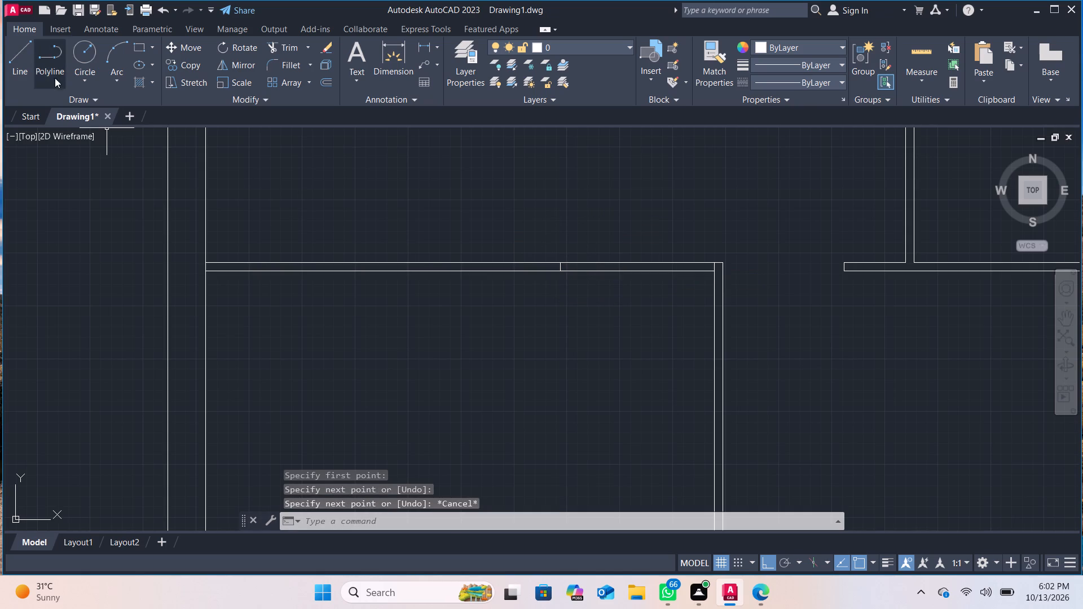
{"action": "left_click", "coordinate": [281, 48]}
{"action": "left_click_drag", "start_coordinate": [592, 241], "coordinate": [611, 312]}
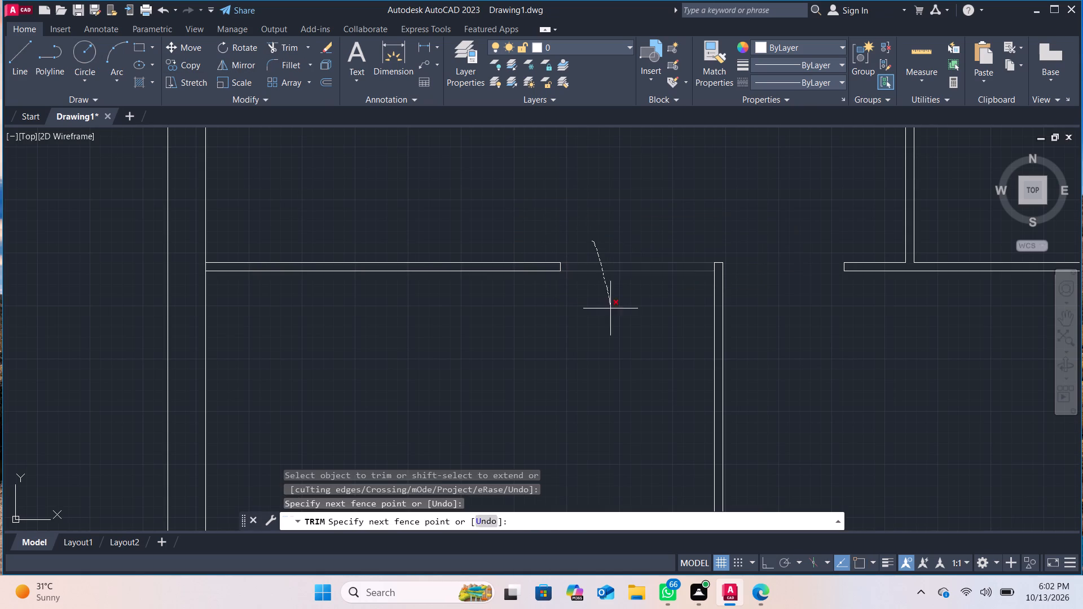
{"action": "left_click_drag", "start_coordinate": [611, 312], "coordinate": [611, 313]}
Look over the whole floor plan and its partitions for leftover gaps and overlaps.
{"action": "scroll", "coordinate": [609, 309], "scroll_direction": "down", "scroll_amount": 1}
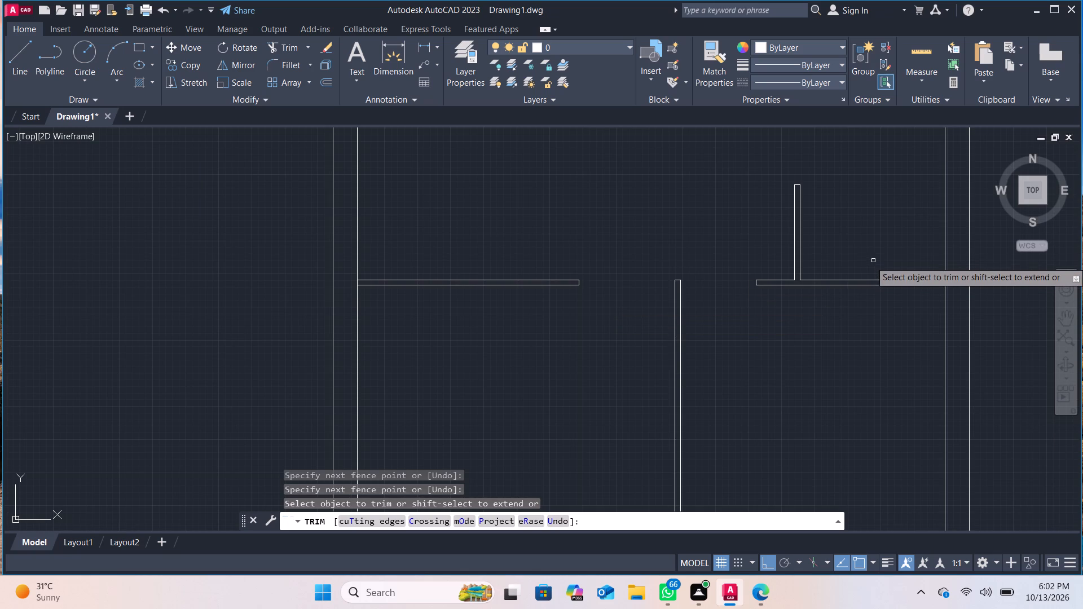
{"action": "scroll", "coordinate": [884, 268], "scroll_direction": "down", "scroll_amount": 1}
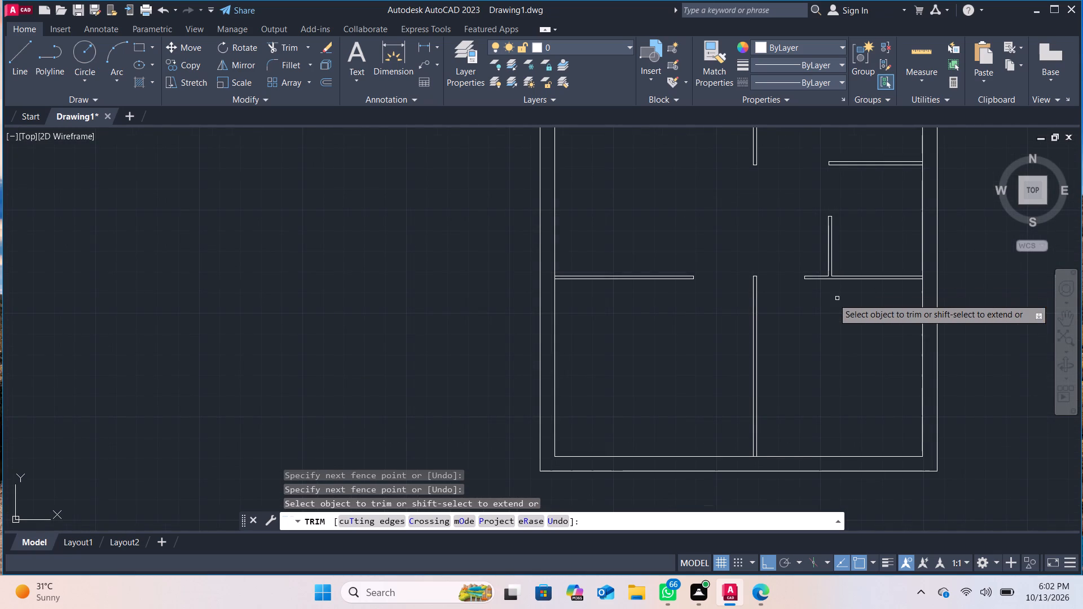
{"action": "middle_click_drag", "start_coordinate": [829, 299], "coordinate": [733, 360]}
{"action": "scroll", "coordinate": [729, 356], "scroll_direction": "down", "scroll_amount": 2}
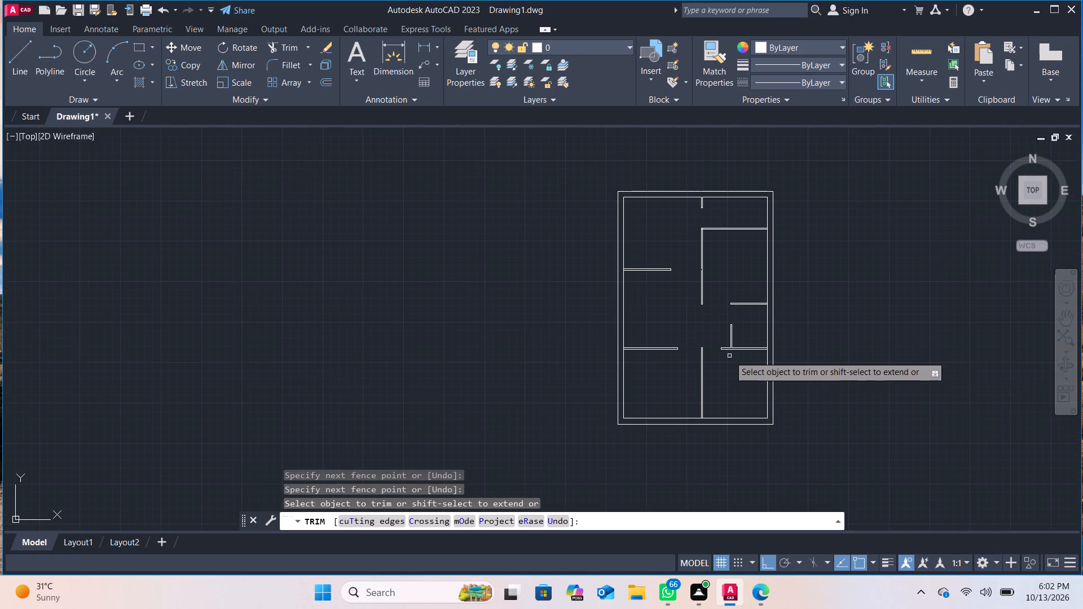
{"action": "scroll", "coordinate": [669, 337], "scroll_direction": "up", "scroll_amount": 1}
{"action": "middle_click_drag", "start_coordinate": [669, 337], "coordinate": [664, 378]}
{"action": "scroll", "coordinate": [671, 306], "scroll_direction": "down", "scroll_amount": 1}
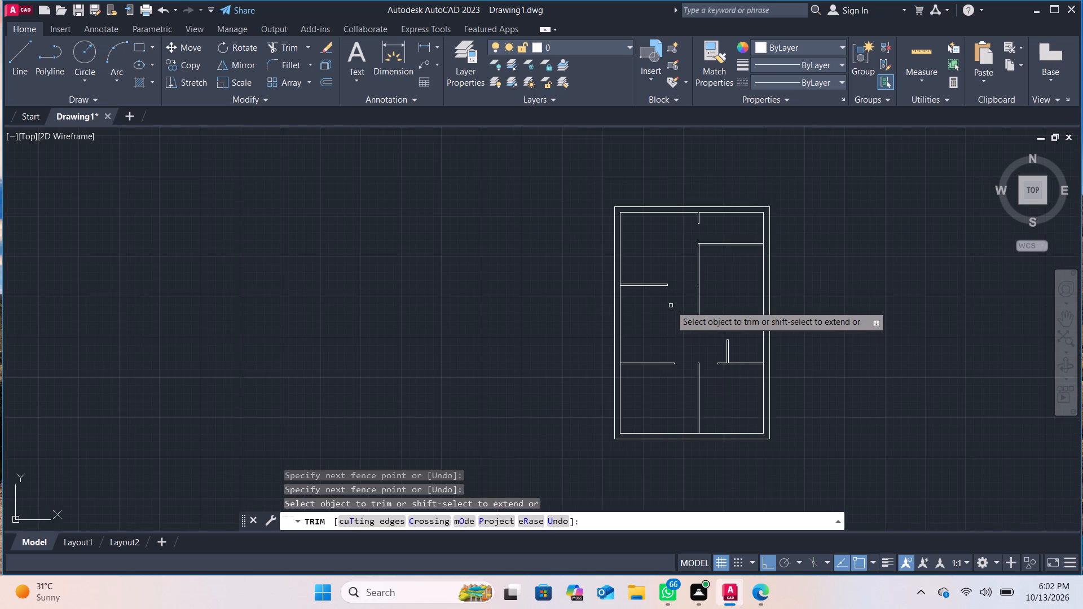
{"action": "scroll", "coordinate": [671, 306], "scroll_direction": "down", "scroll_amount": 2}
{"action": "scroll", "coordinate": [671, 306], "scroll_direction": "up", "scroll_amount": 2}
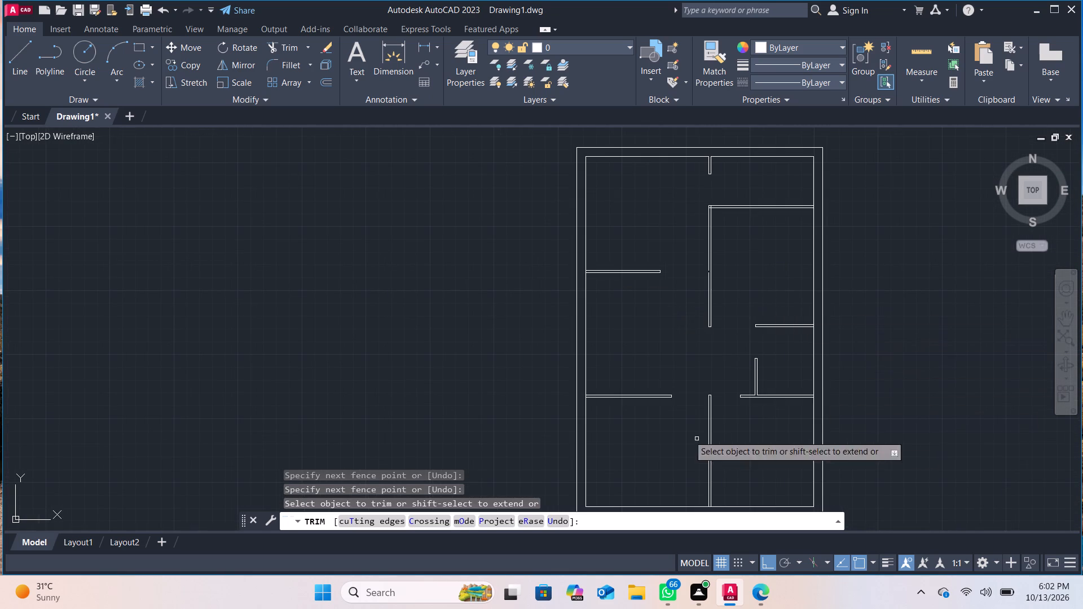
{"action": "scroll", "coordinate": [719, 387], "scroll_direction": "up", "scroll_amount": 1}
{"action": "scroll", "coordinate": [719, 387], "scroll_direction": "down", "scroll_amount": 1}
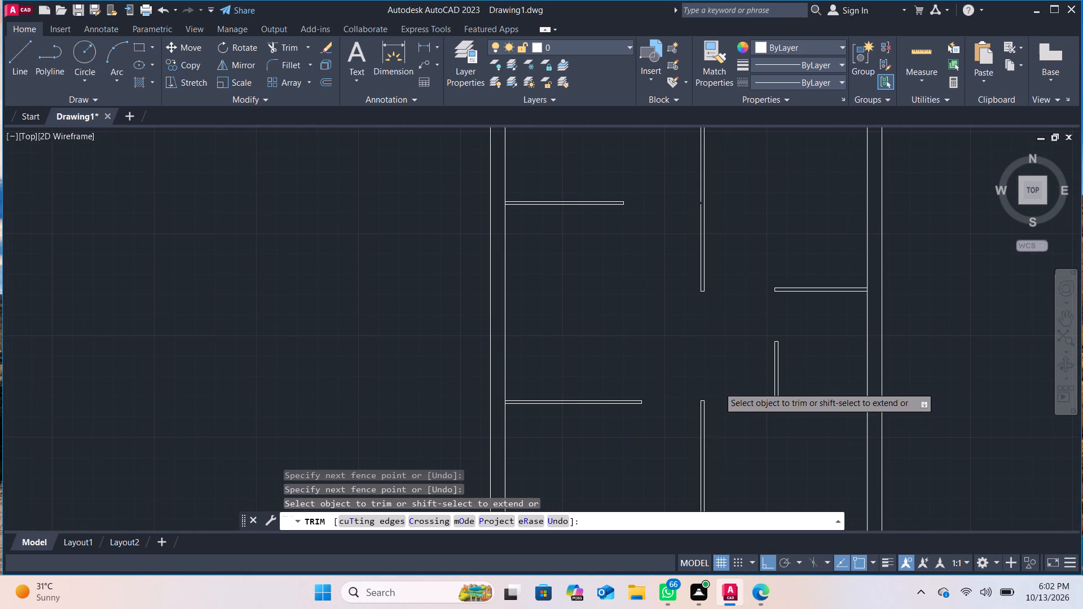
{"action": "scroll", "coordinate": [710, 334], "scroll_direction": "up", "scroll_amount": 2}
{"action": "scroll", "coordinate": [710, 334], "scroll_direction": "down", "scroll_amount": 1}
{"action": "scroll", "coordinate": [726, 351], "scroll_direction": "up", "scroll_amount": 1}
{"action": "scroll", "coordinate": [726, 351], "scroll_direction": "down", "scroll_amount": 1}
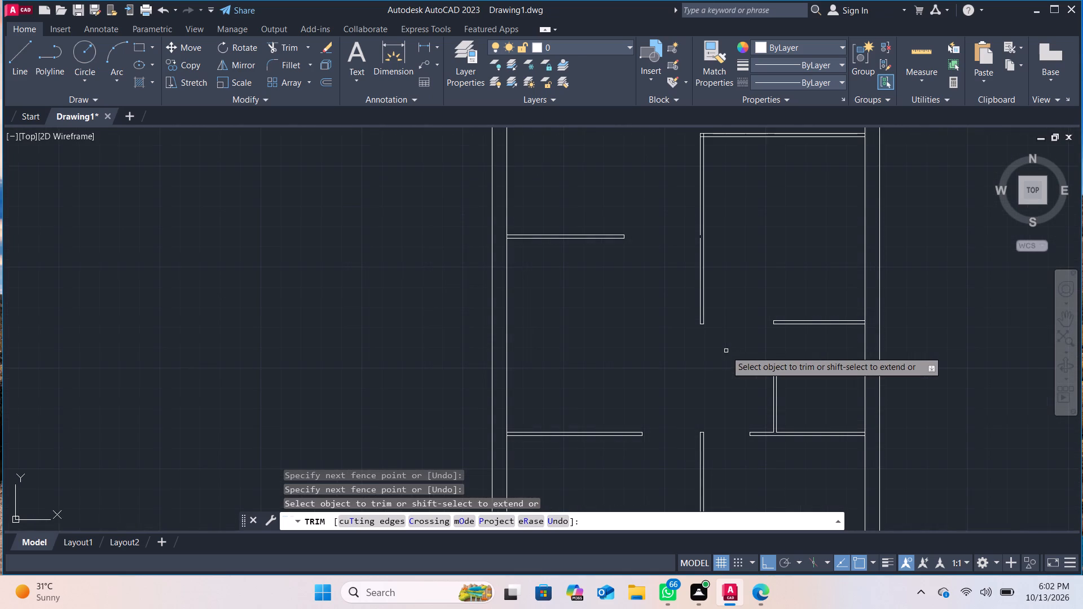
Close the gap in the upper vertical partition's left line, level with the upper left-hand cross partition, using a short line.
{"action": "middle_click_drag", "start_coordinate": [618, 253], "coordinate": [605, 340]}
{"action": "scroll", "coordinate": [643, 337], "scroll_direction": "up", "scroll_amount": 2}
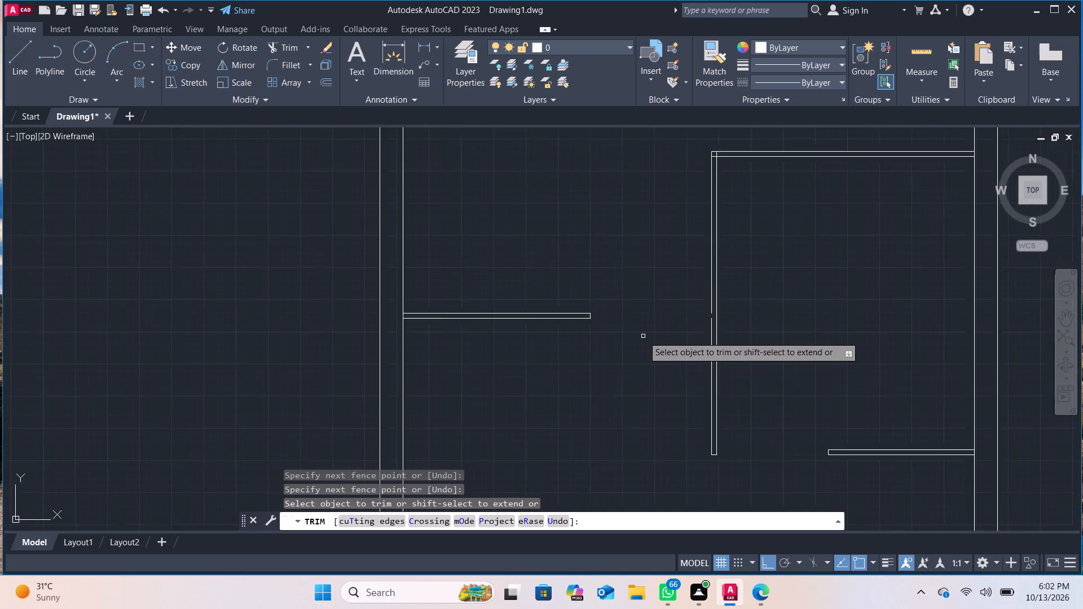
{"action": "scroll", "coordinate": [644, 336], "scroll_direction": "up", "scroll_amount": 1}
{"action": "left_click", "coordinate": [21, 46]}
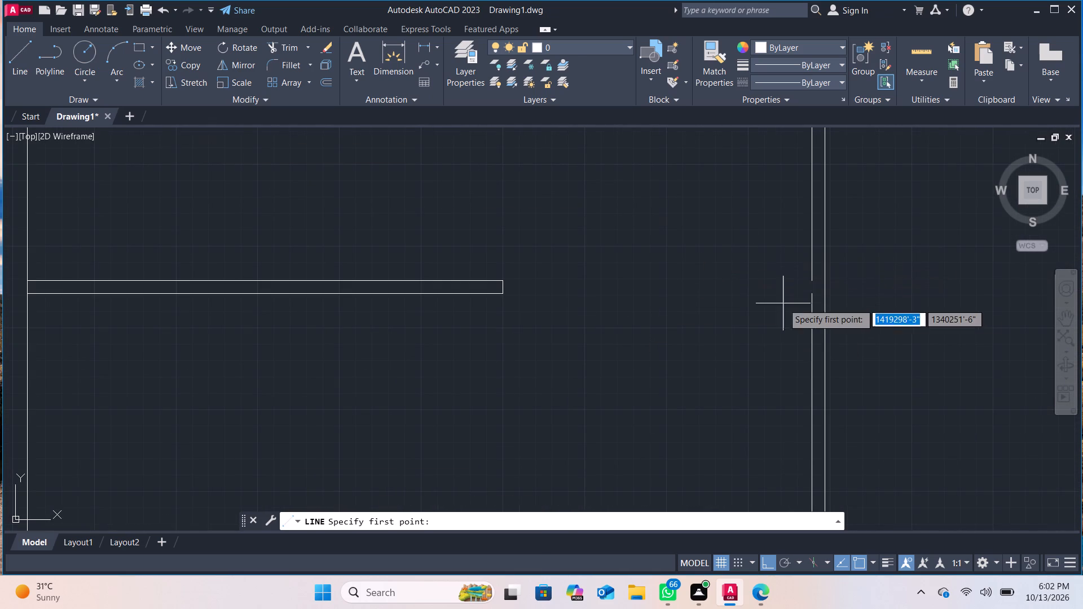
{"action": "left_click", "coordinate": [810, 296]}
{"action": "left_click", "coordinate": [811, 285]}
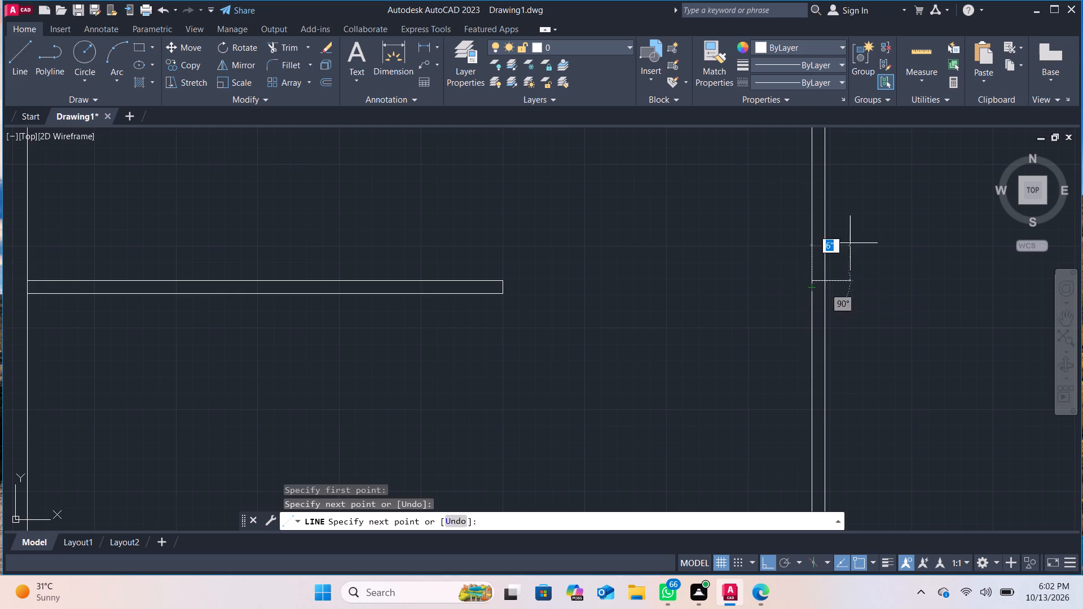
{"action": "key", "text": "Escape"}
Trim the overlapping line pieces inside the corner where the upper right-hand cross partition meets the vertical partition.
{"action": "scroll", "coordinate": [888, 368], "scroll_direction": "down", "scroll_amount": 1}
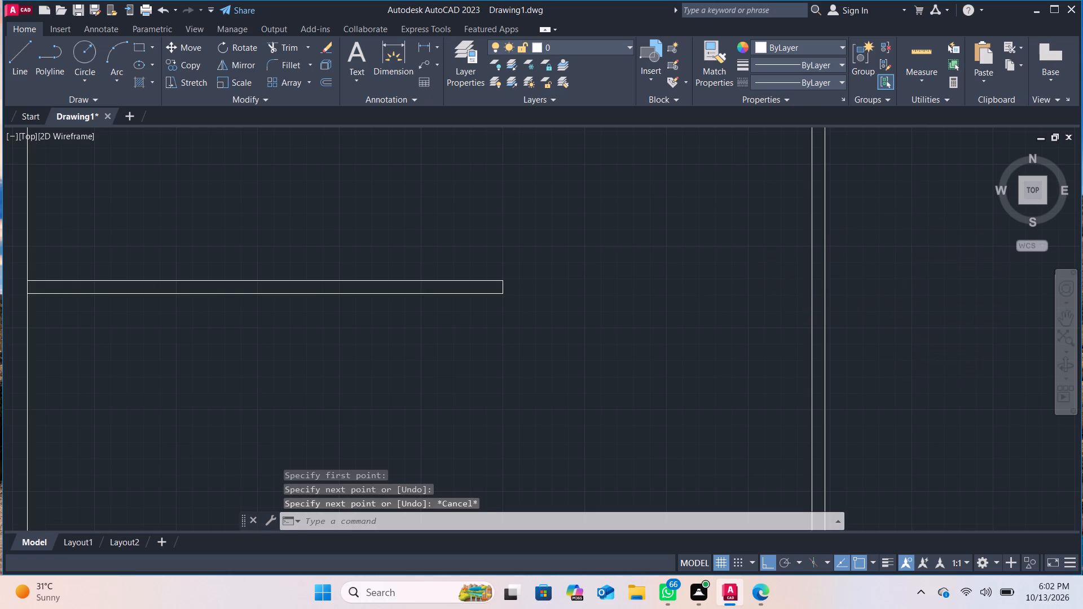
{"action": "scroll", "coordinate": [888, 368], "scroll_direction": "down", "scroll_amount": 1}
{"action": "middle_click_drag", "start_coordinate": [887, 369], "coordinate": [794, 356]}
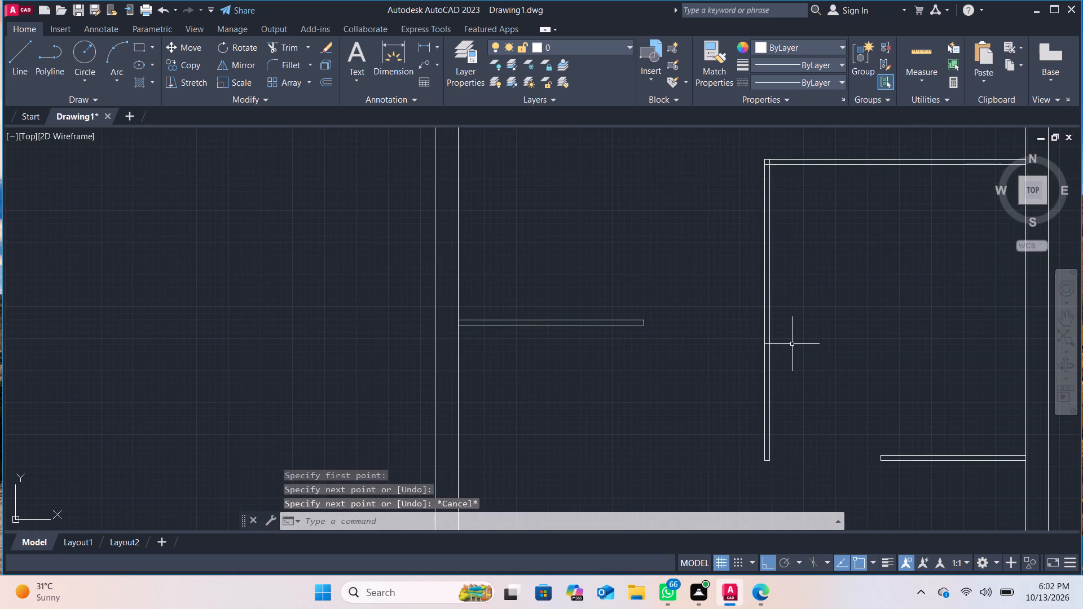
{"action": "middle_click_drag", "start_coordinate": [792, 345], "coordinate": [783, 451]}
{"action": "scroll", "coordinate": [780, 391], "scroll_direction": "up", "scroll_amount": 2}
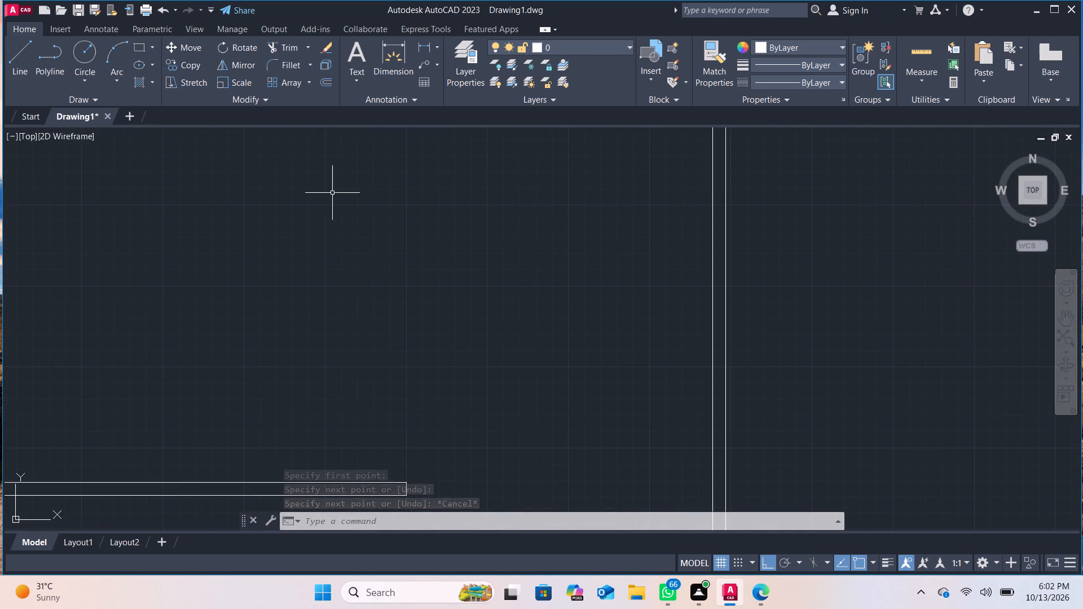
{"action": "left_click", "coordinate": [279, 51]}
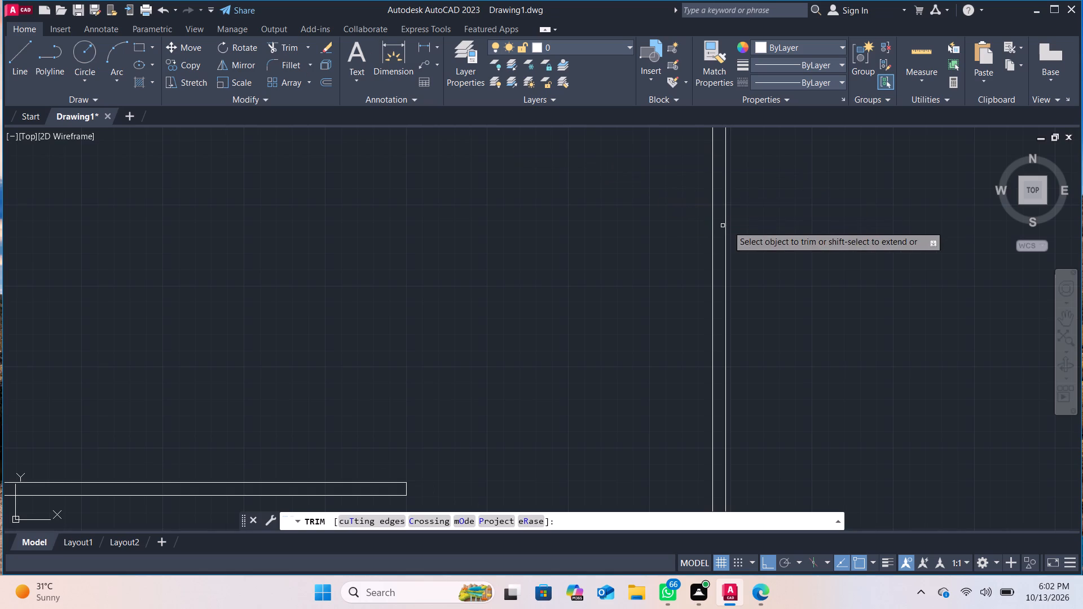
{"action": "middle_click_drag", "start_coordinate": [780, 226], "coordinate": [788, 367]}
{"action": "scroll", "coordinate": [776, 363], "scroll_direction": "up", "scroll_amount": 2}
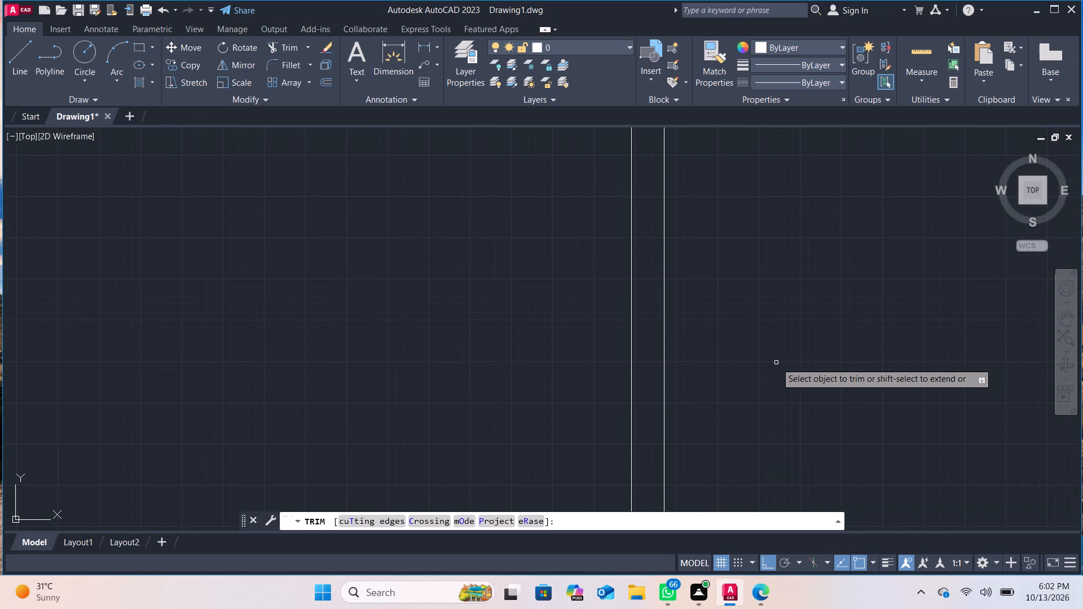
{"action": "middle_click_drag", "start_coordinate": [712, 341], "coordinate": [742, 484]}
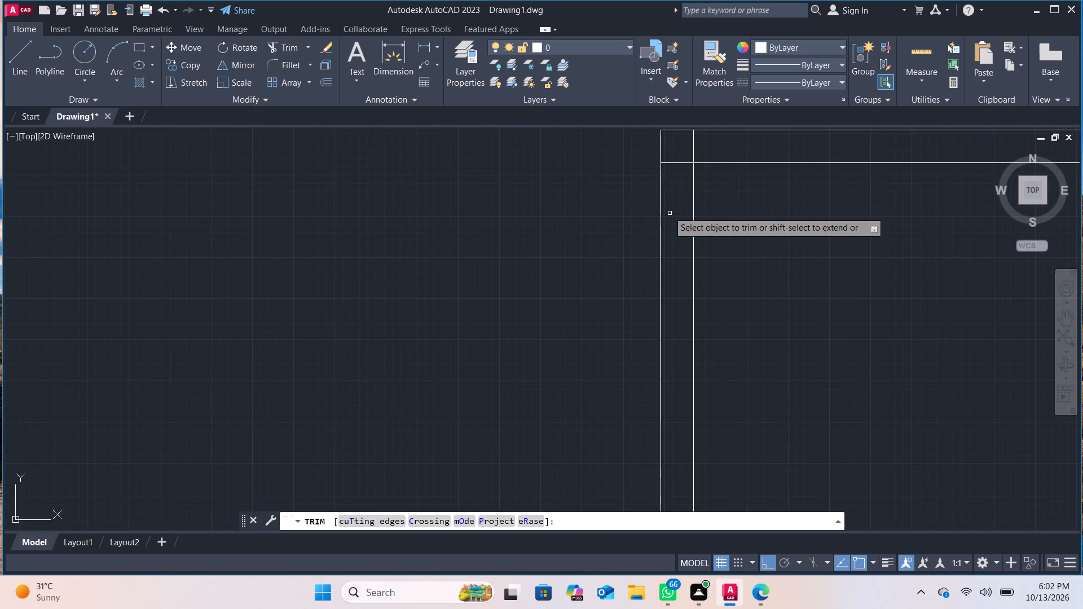
{"action": "left_click", "coordinate": [679, 165]}
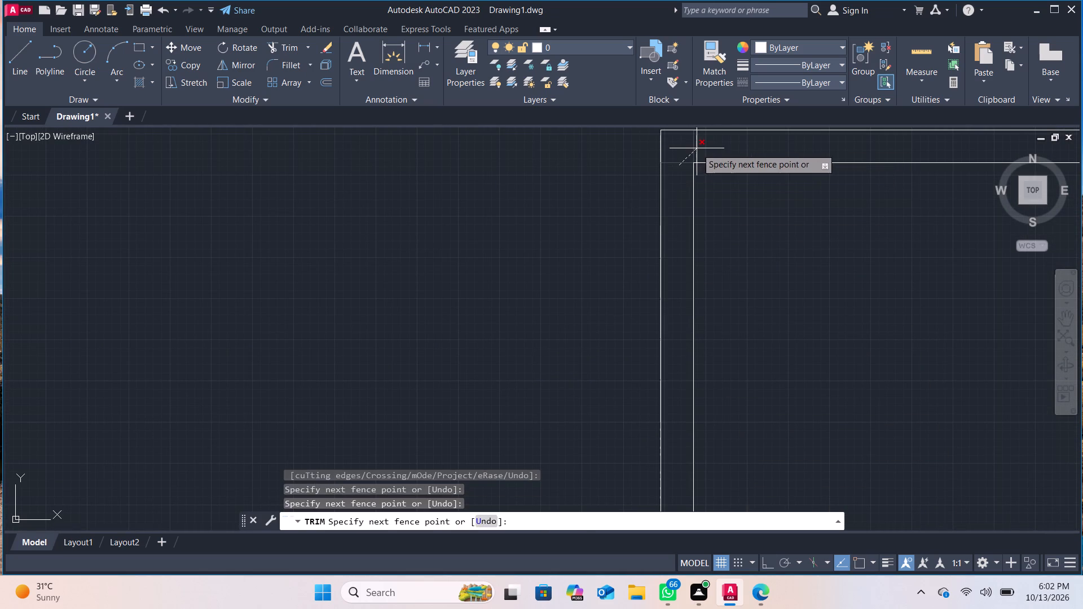
{"action": "left_click", "coordinate": [697, 148]}
Trim the left outer wall's inner line between the two lines of the upper left-hand cross partition.
{"action": "scroll", "coordinate": [742, 256], "scroll_direction": "down", "scroll_amount": 4}
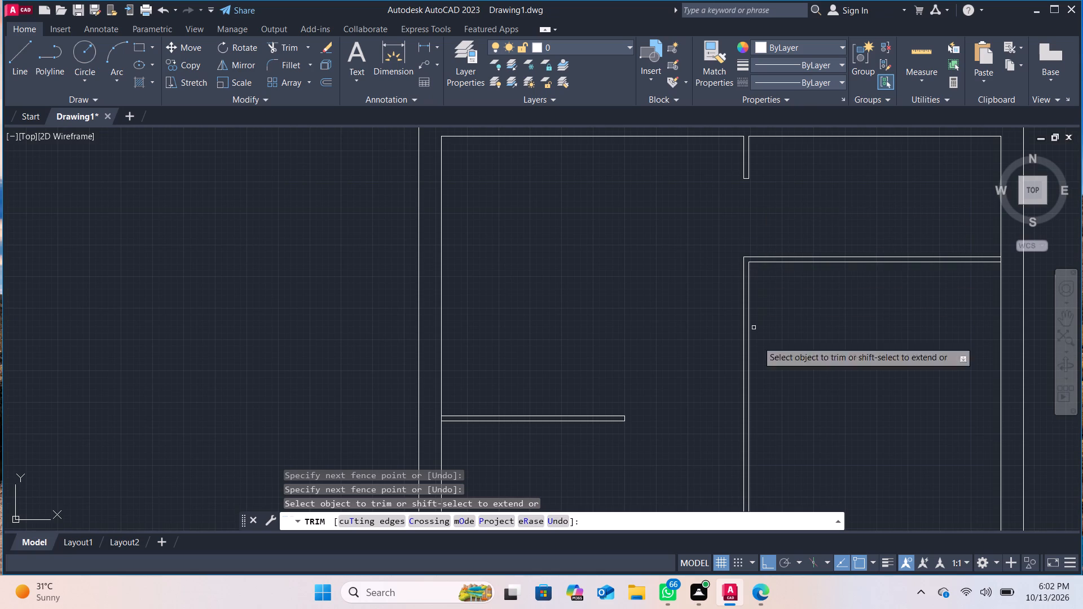
{"action": "middle_click_drag", "start_coordinate": [773, 391], "coordinate": [773, 352]}
{"action": "scroll", "coordinate": [483, 376], "scroll_direction": "up", "scroll_amount": 4}
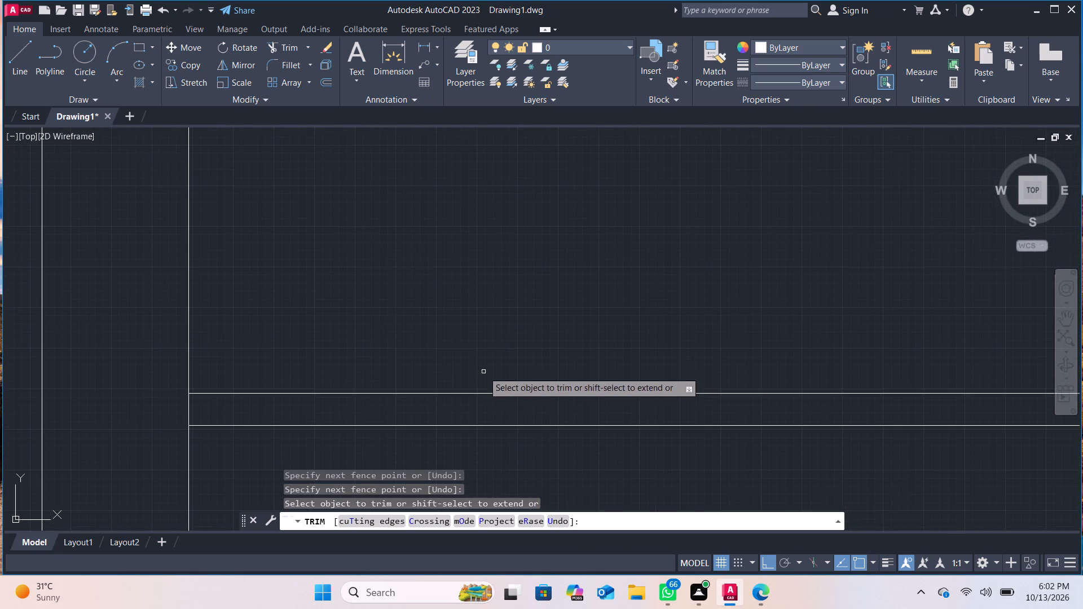
{"action": "left_click", "coordinate": [190, 404]}
{"action": "scroll", "coordinate": [249, 372], "scroll_direction": "down", "scroll_amount": 3}
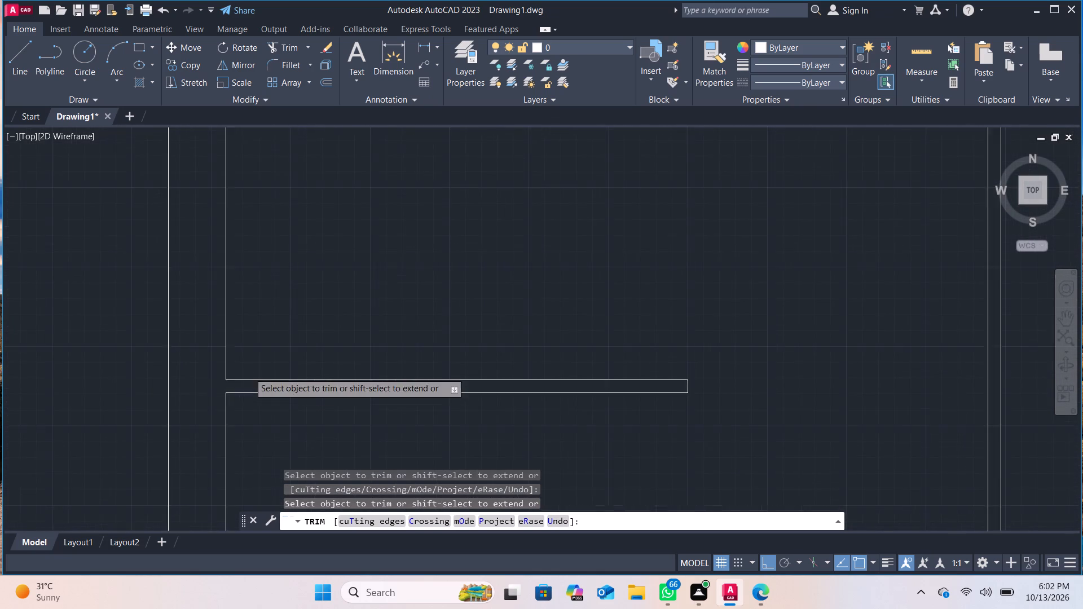
Trim the left outer wall's inner line between the two lines of the lower left-hand cross partition.
{"action": "middle_click_drag", "start_coordinate": [268, 418], "coordinate": [436, 215]}
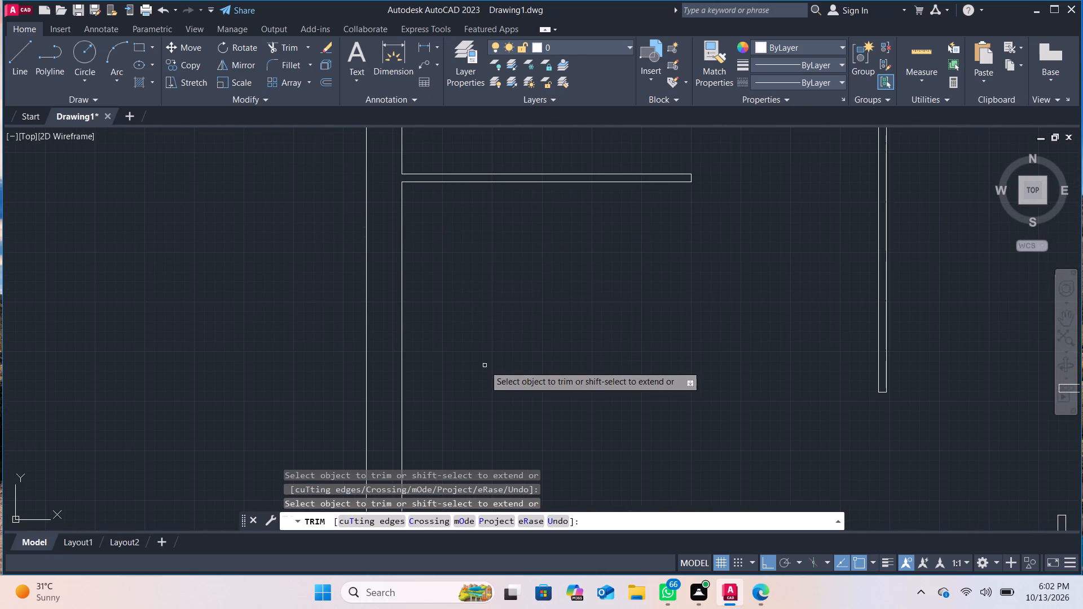
{"action": "scroll", "coordinate": [484, 367], "scroll_direction": "down", "scroll_amount": 1}
{"action": "middle_click_drag", "start_coordinate": [518, 438], "coordinate": [536, 292]}
{"action": "scroll", "coordinate": [471, 415], "scroll_direction": "up", "scroll_amount": 1}
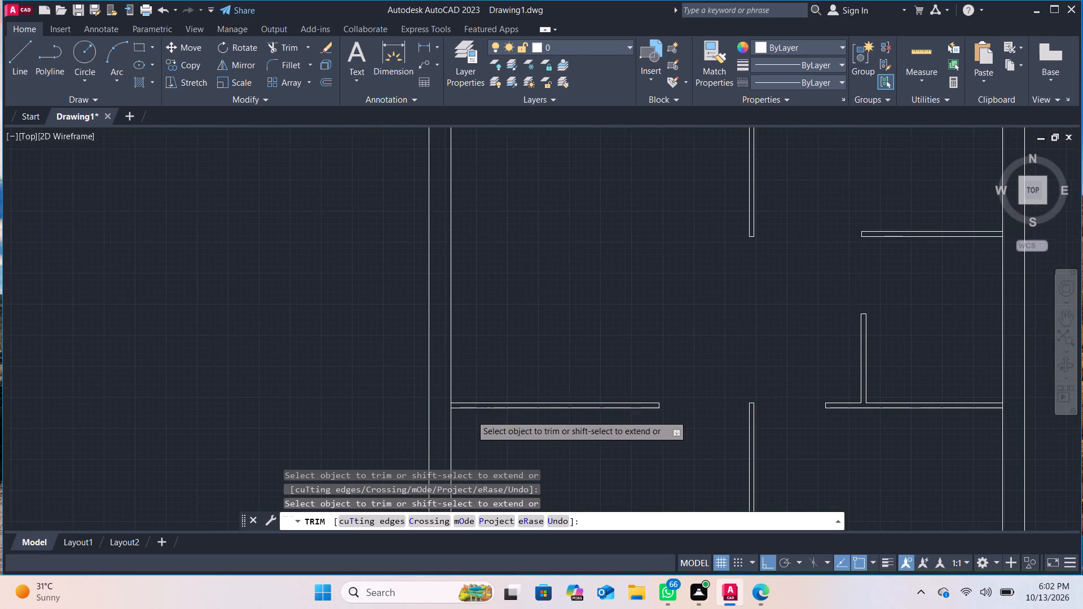
{"action": "scroll", "coordinate": [471, 415], "scroll_direction": "up", "scroll_amount": 3}
{"action": "left_click", "coordinate": [316, 358]}
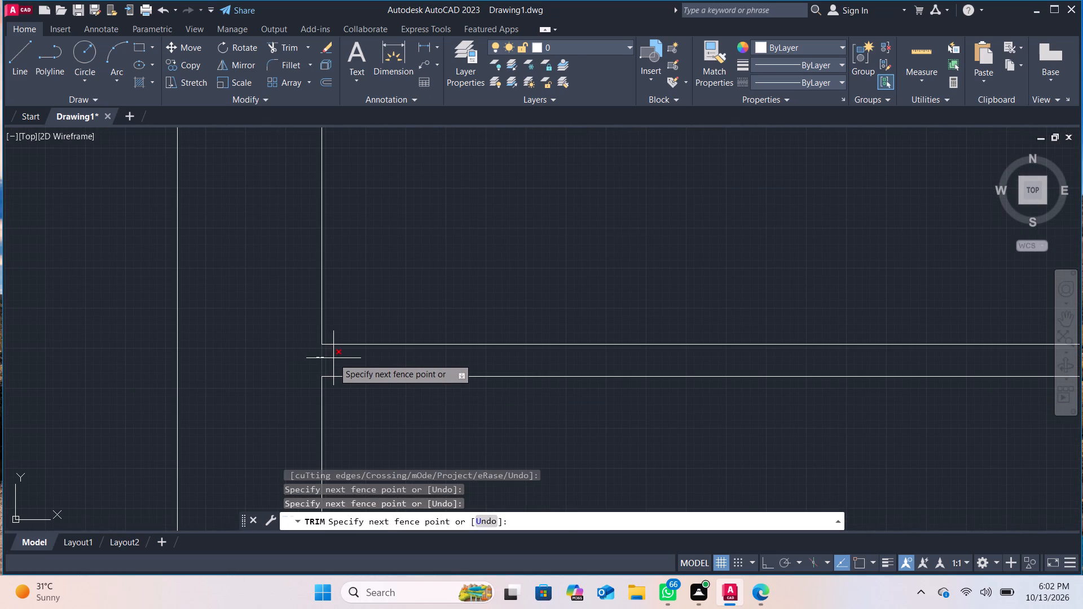
{"action": "scroll", "coordinate": [333, 358], "scroll_direction": "down", "scroll_amount": 1}
{"action": "left_click", "coordinate": [334, 357]}
Trim the bottom outer wall's inner line between the two lines of the lower vertical partition.
{"action": "scroll", "coordinate": [348, 337], "scroll_direction": "down", "scroll_amount": 4}
{"action": "middle_click_drag", "start_coordinate": [414, 395], "coordinate": [471, 276]}
{"action": "scroll", "coordinate": [641, 404], "scroll_direction": "up", "scroll_amount": 4}
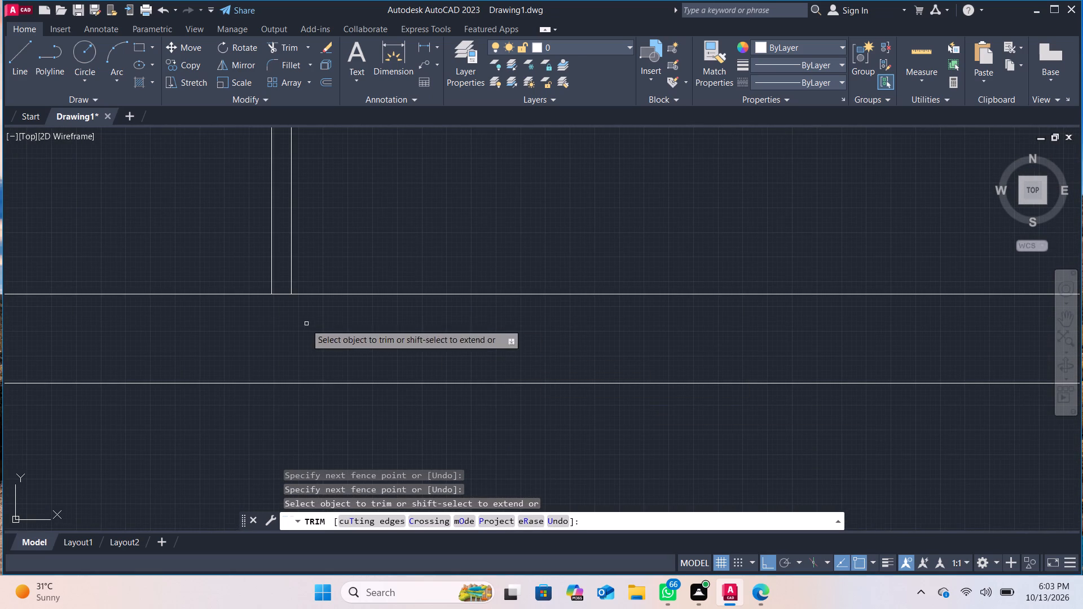
{"action": "left_click", "coordinate": [285, 296]}
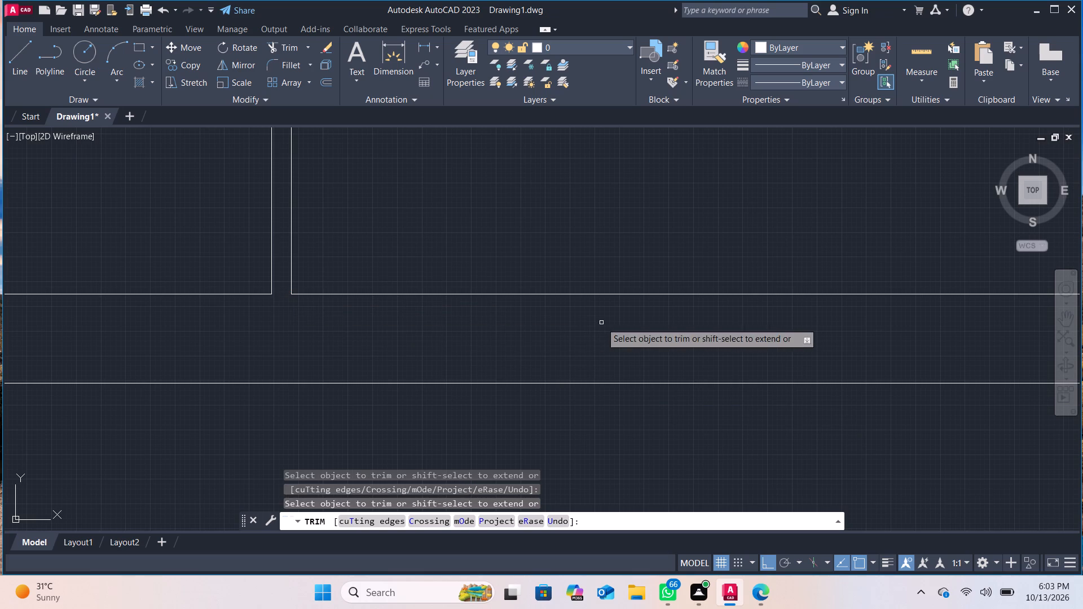
Trim the right outer wall's inner line between the two lines of the lower right-hand cross partition.
{"action": "middle_click_drag", "start_coordinate": [675, 326], "coordinate": [556, 533]}
{"action": "scroll", "coordinate": [739, 306], "scroll_direction": "down", "scroll_amount": 2}
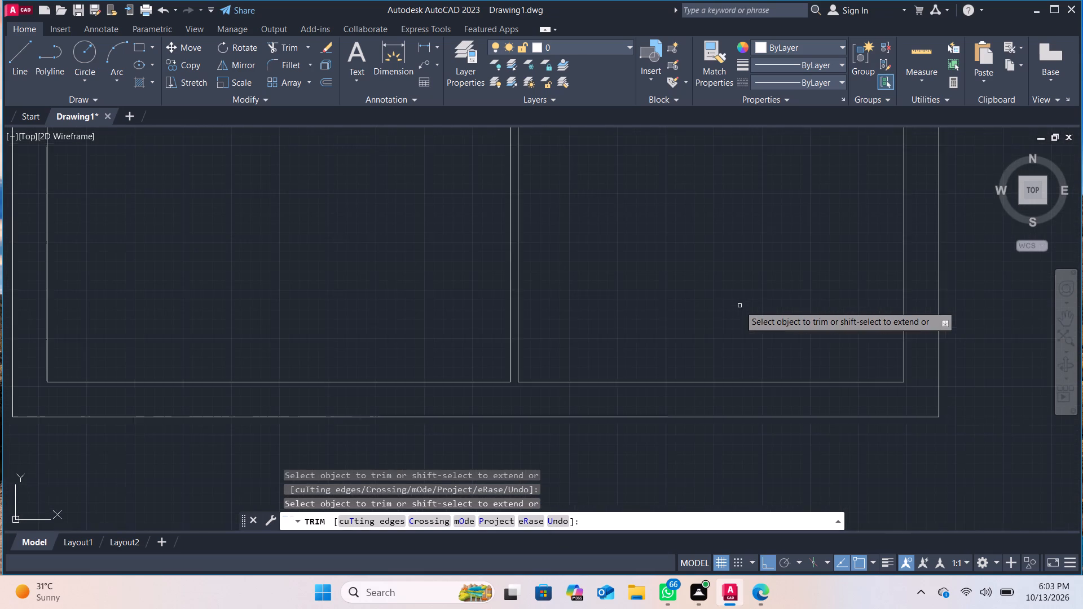
{"action": "middle_click_drag", "start_coordinate": [739, 306], "coordinate": [620, 489]}
{"action": "middle_click_drag", "start_coordinate": [709, 264], "coordinate": [668, 434]}
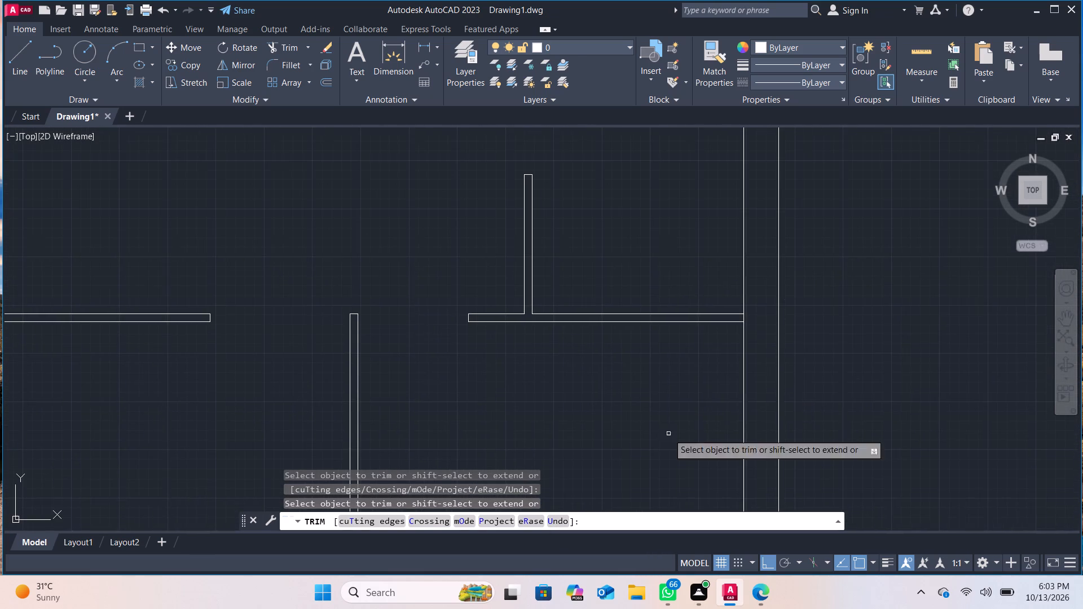
{"action": "scroll", "coordinate": [730, 346], "scroll_direction": "up", "scroll_amount": 3}
{"action": "left_click", "coordinate": [773, 242]}
{"action": "scroll", "coordinate": [773, 238], "scroll_direction": "down", "scroll_amount": 2}
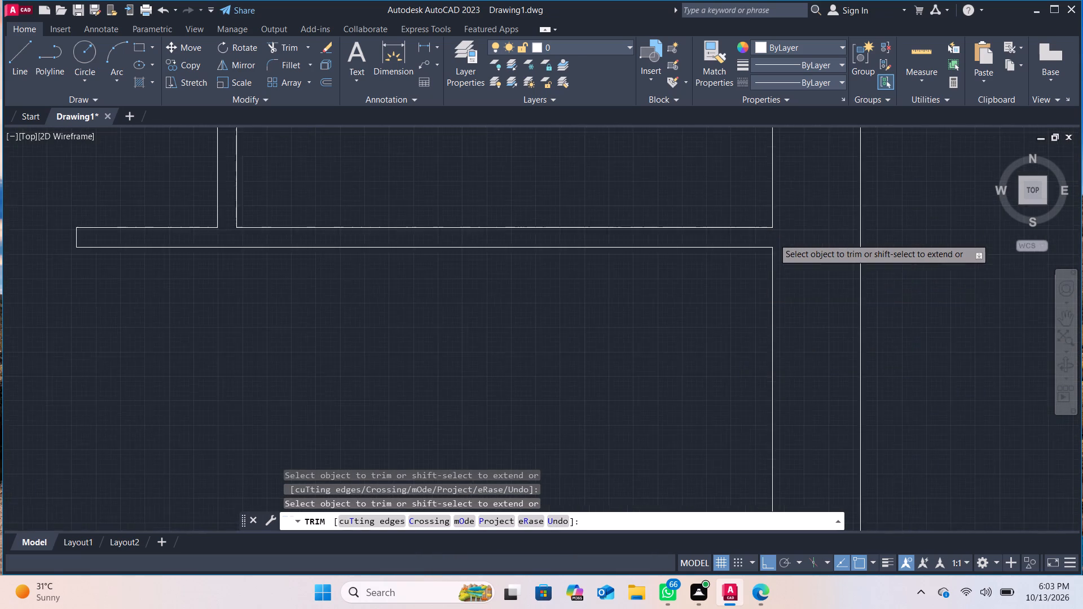
Trim the right outer wall's inner line between the two lines of the middle right-hand cross partition.
{"action": "middle_click_drag", "start_coordinate": [773, 238], "coordinate": [732, 487]}
{"action": "middle_click_drag", "start_coordinate": [689, 265], "coordinate": [686, 452]}
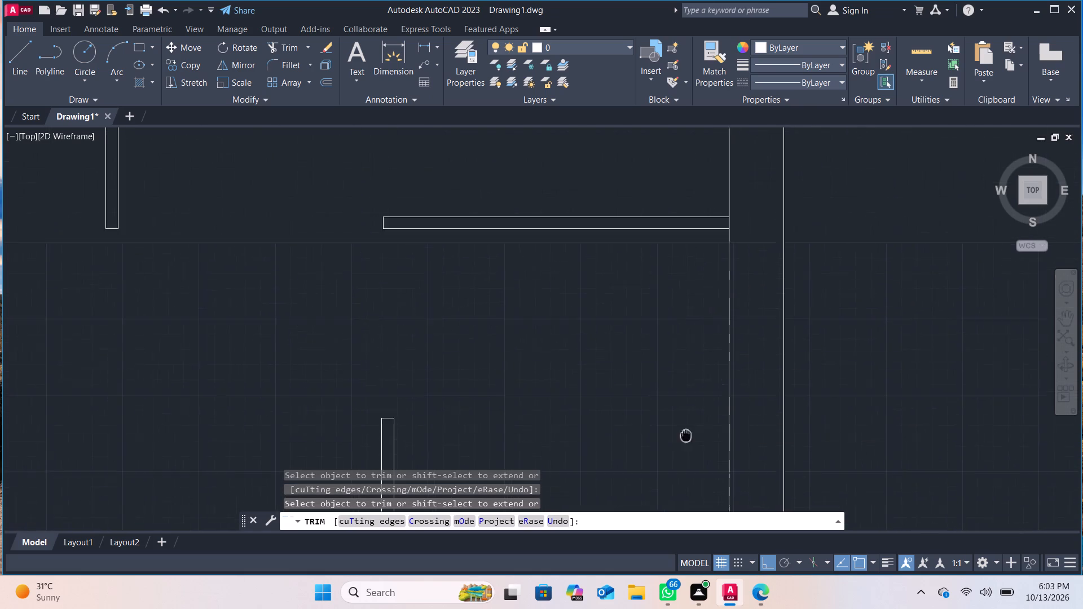
{"action": "middle_click_drag", "start_coordinate": [686, 452], "coordinate": [686, 466]}
{"action": "left_click", "coordinate": [730, 271]}
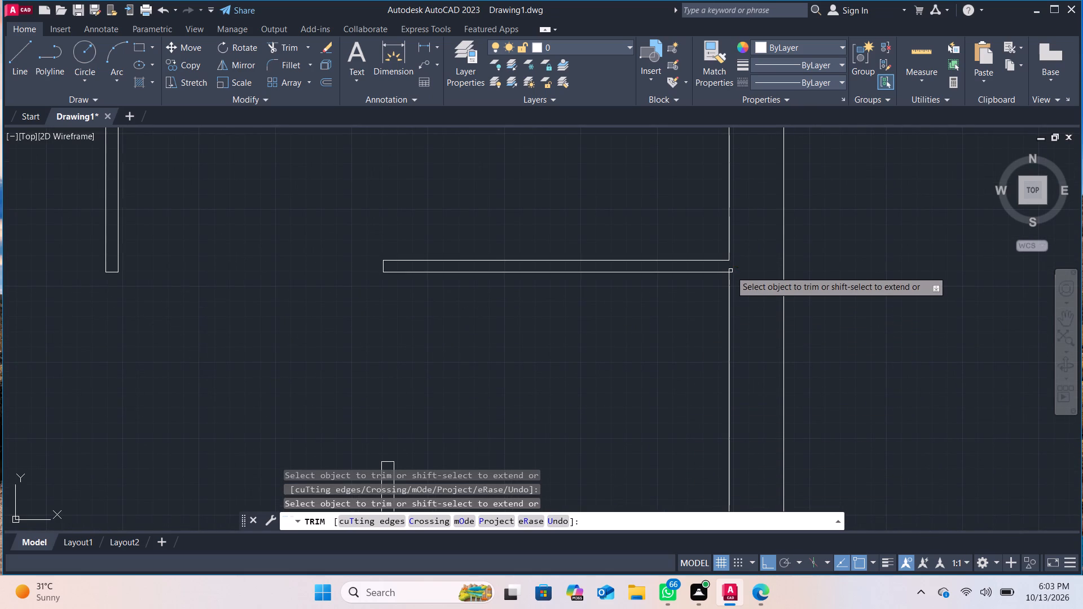
Trim the right outer wall's inner line between the two lines of the upper right-hand cross partition.
{"action": "middle_click_drag", "start_coordinate": [731, 272], "coordinate": [729, 509]}
{"action": "scroll", "coordinate": [667, 337], "scroll_direction": "down", "scroll_amount": 2}
{"action": "middle_click_drag", "start_coordinate": [667, 336], "coordinate": [666, 359]}
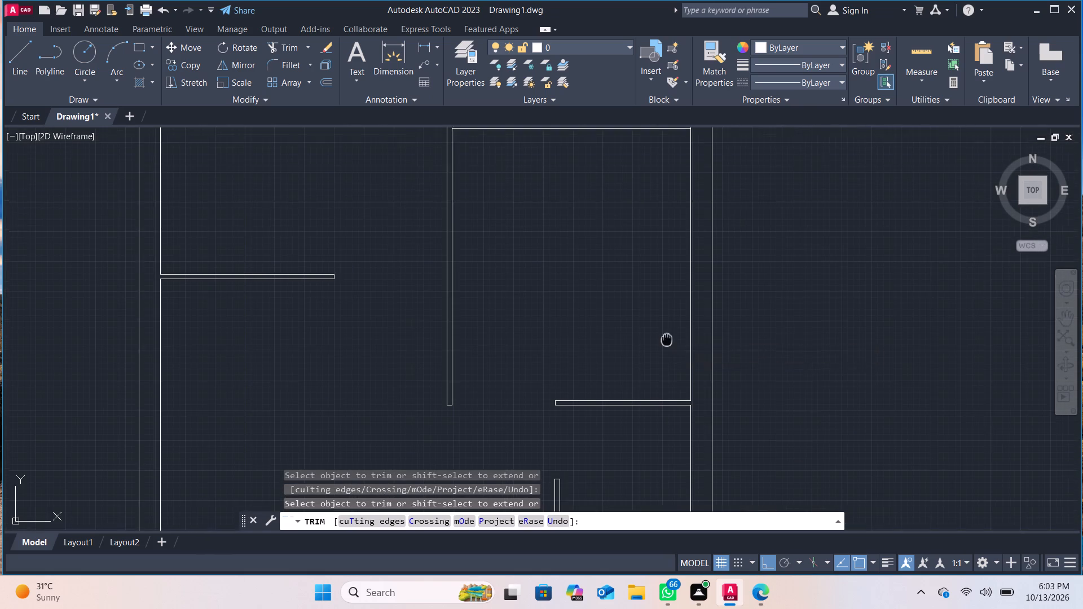
{"action": "middle_click_drag", "start_coordinate": [666, 359], "coordinate": [614, 596]}
{"action": "scroll", "coordinate": [624, 398], "scroll_direction": "up", "scroll_amount": 3}
{"action": "left_click", "coordinate": [670, 347]}
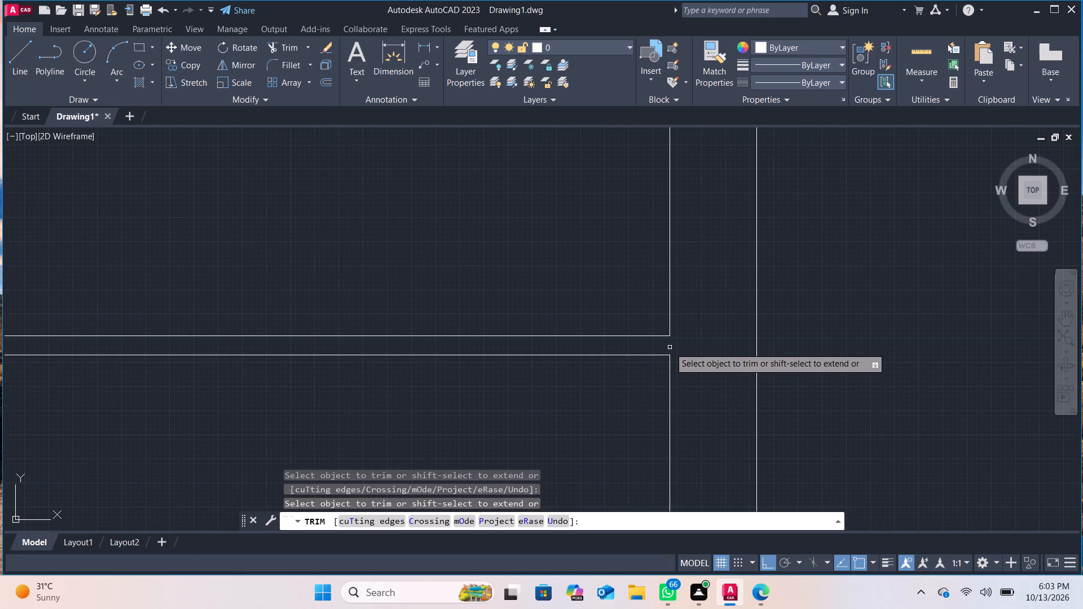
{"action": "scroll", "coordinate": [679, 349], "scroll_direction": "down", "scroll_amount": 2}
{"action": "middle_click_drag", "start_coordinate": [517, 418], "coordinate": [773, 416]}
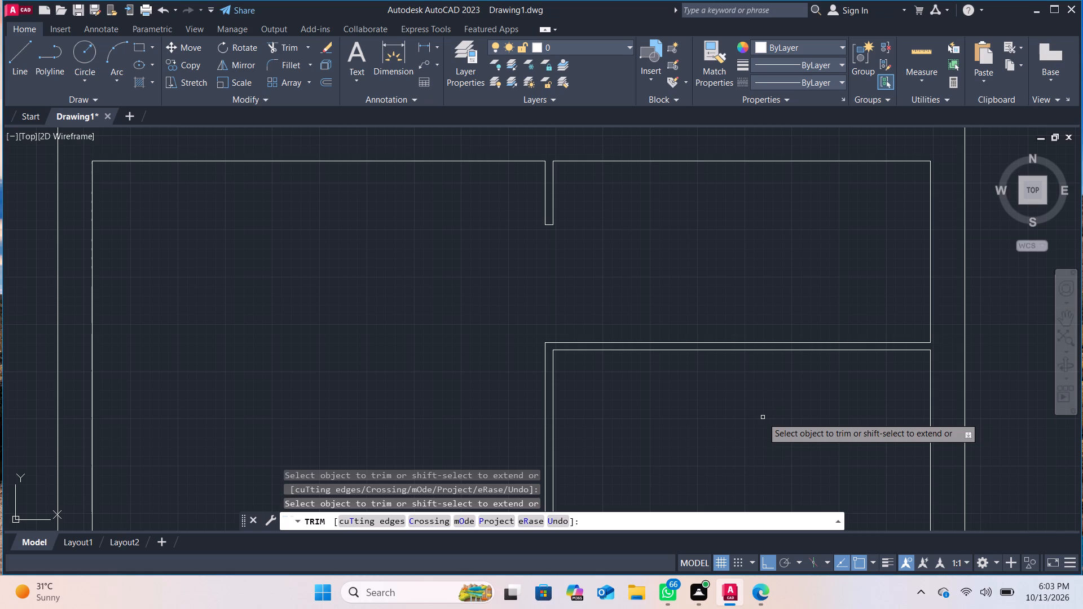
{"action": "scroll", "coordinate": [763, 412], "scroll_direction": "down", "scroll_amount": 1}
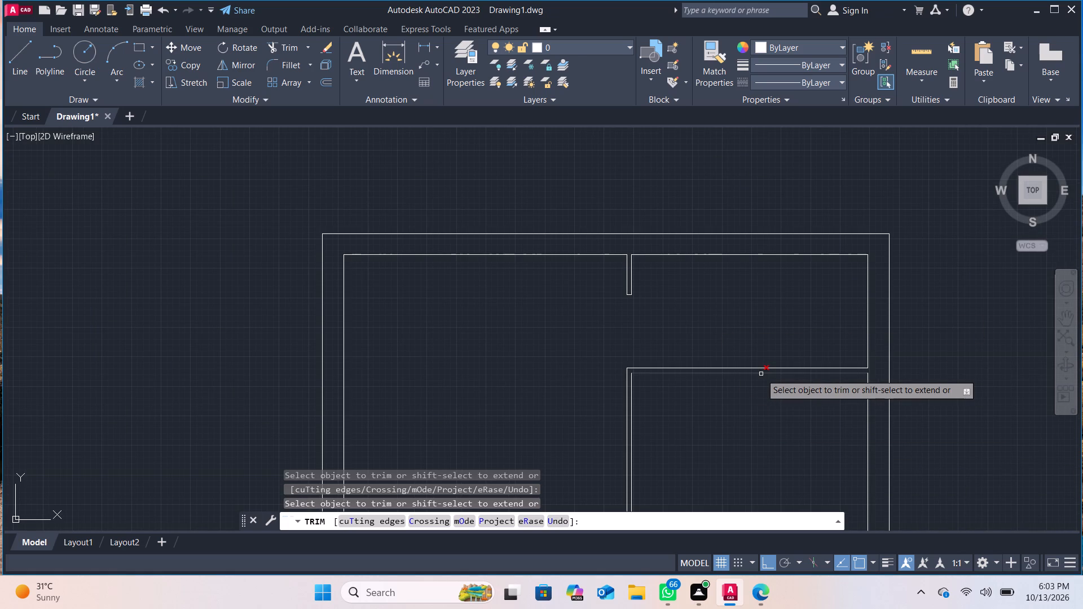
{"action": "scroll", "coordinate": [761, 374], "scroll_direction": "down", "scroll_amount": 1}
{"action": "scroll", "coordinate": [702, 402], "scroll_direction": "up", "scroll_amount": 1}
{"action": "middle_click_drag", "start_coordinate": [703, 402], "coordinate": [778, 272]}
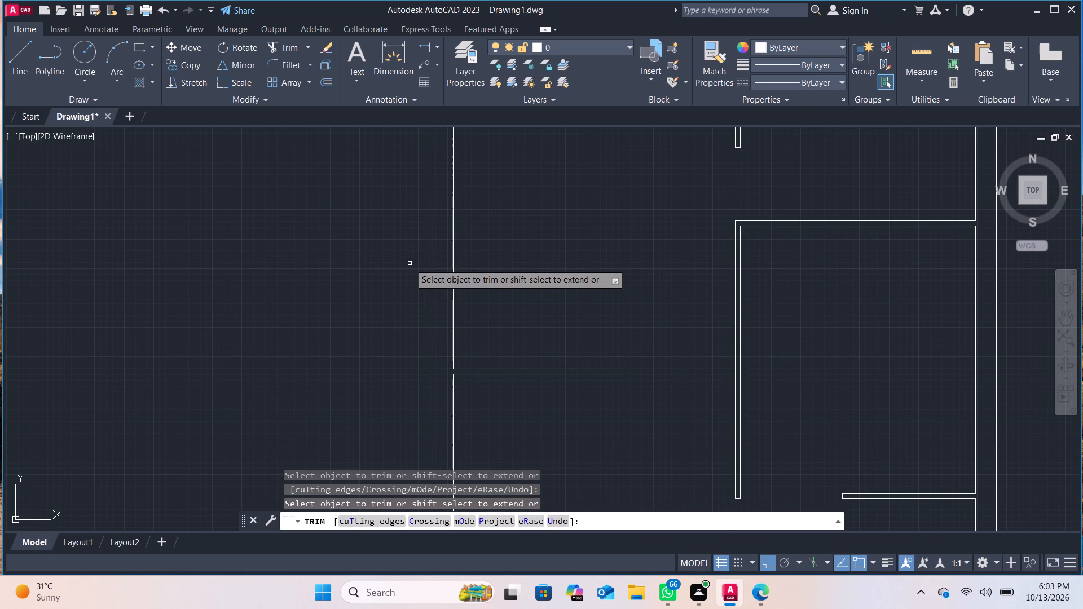
Insert the Bed - Queen block from DesignCenter's Home - Space Planner.dwg in the empty area left of the floor plan.
{"action": "key", "text": "ctrl+2"}
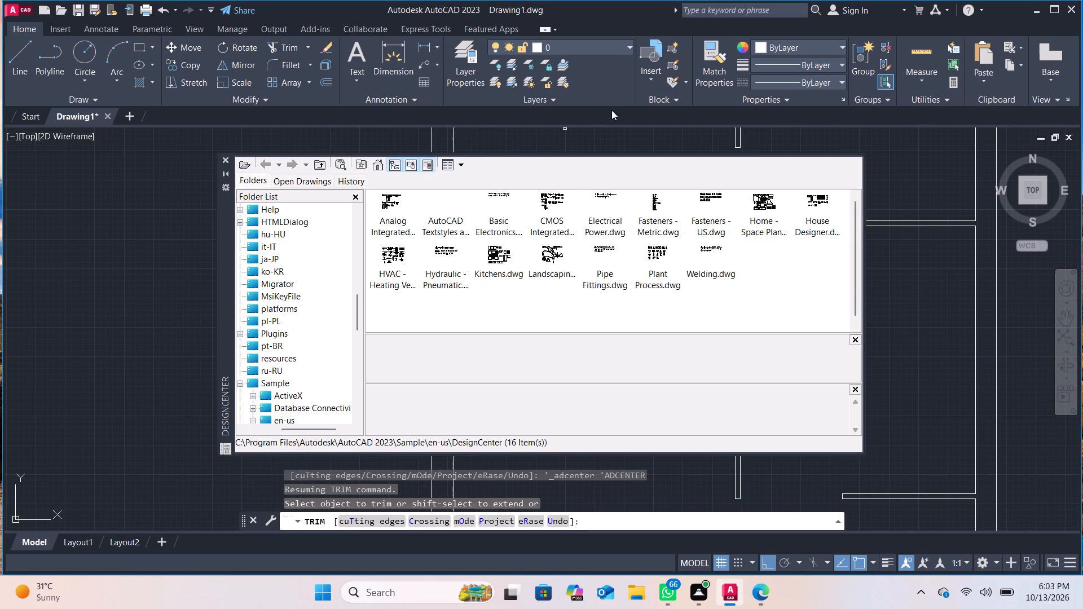
{"action": "double_click", "coordinate": [768, 213]}
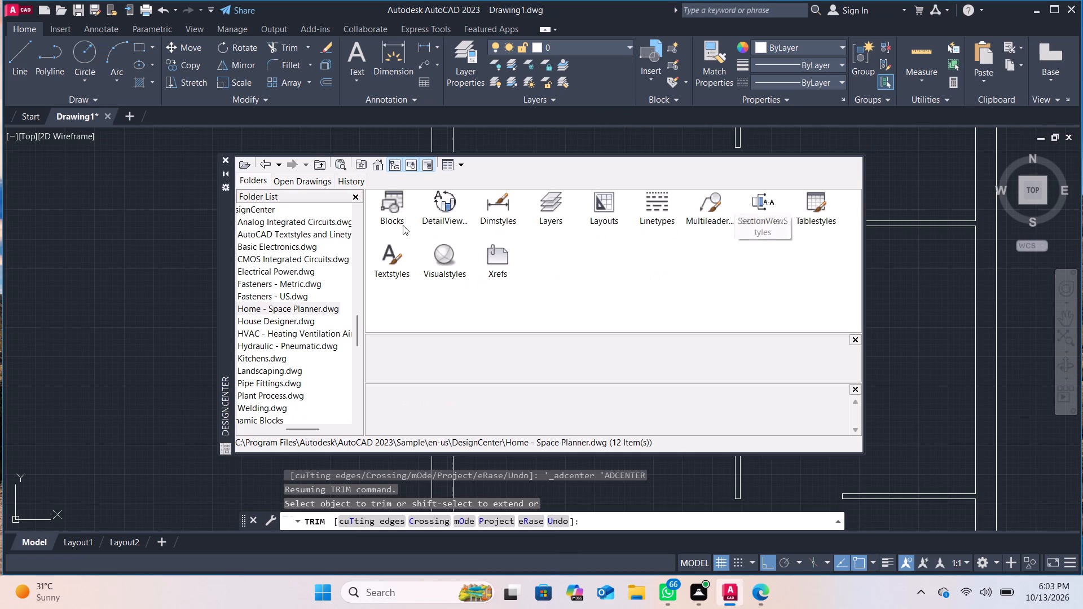
{"action": "double_click", "coordinate": [387, 200]}
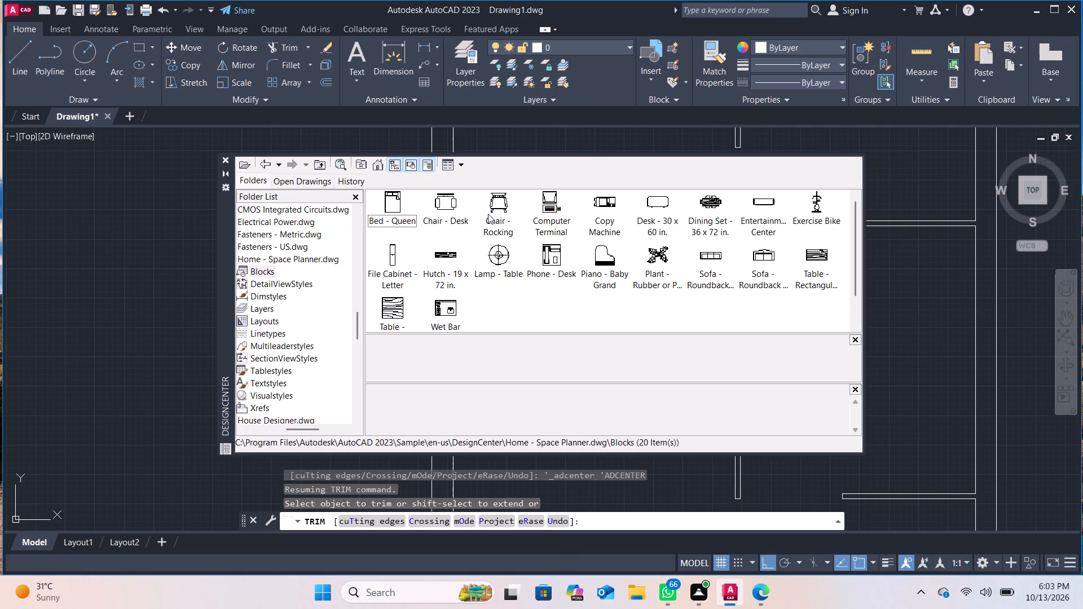
{"action": "left_click_drag", "start_coordinate": [393, 208], "coordinate": [153, 248]}
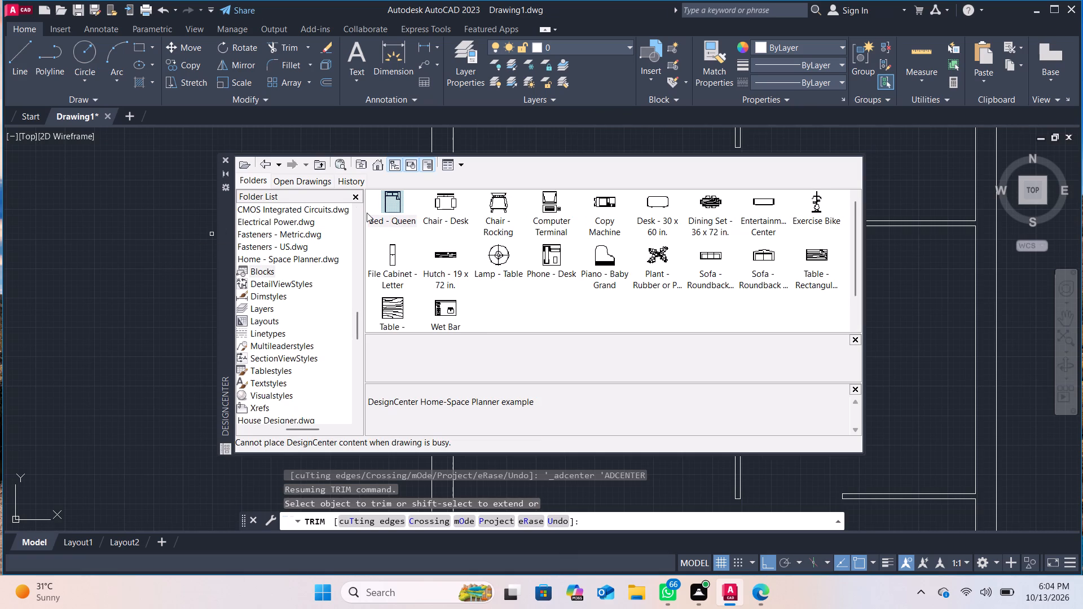
{"action": "key", "text": "Escape"}
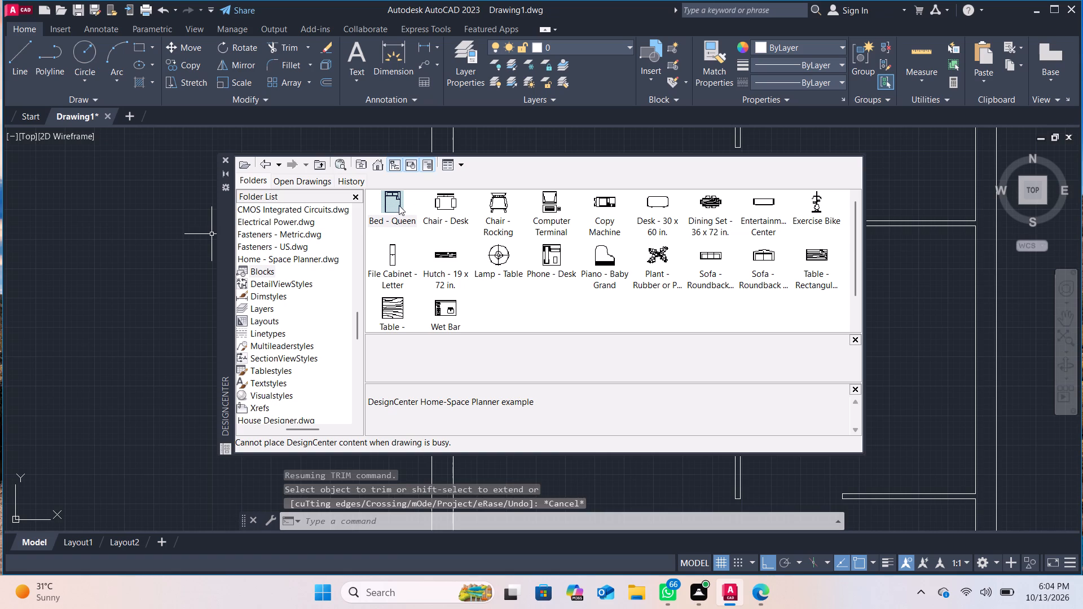
{"action": "left_click_drag", "start_coordinate": [399, 205], "coordinate": [94, 167]}
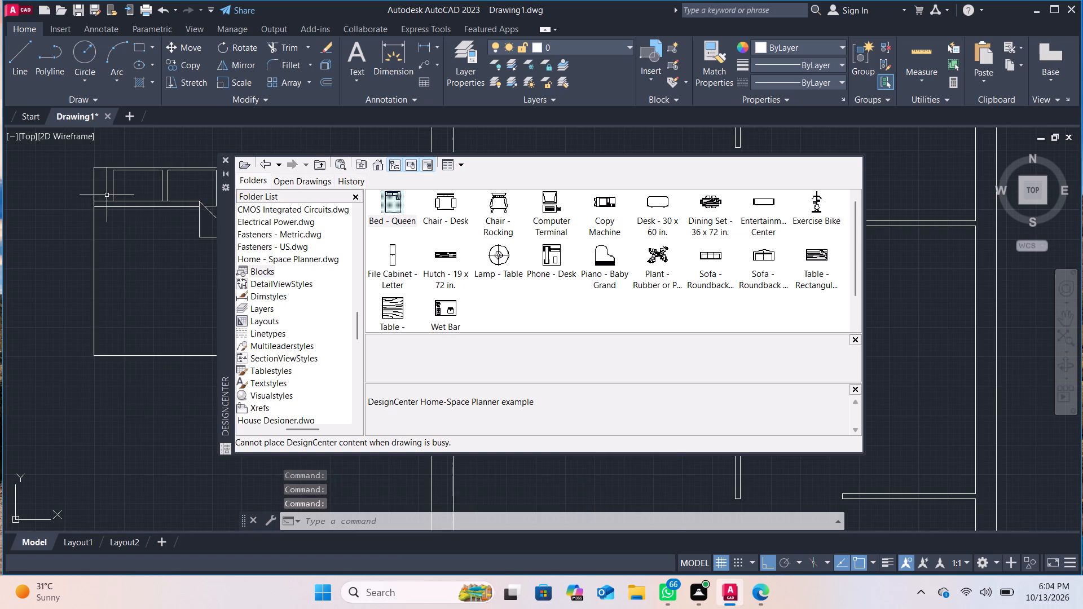
Insert a second Bed - Queen block from Home - Space Planner.dwg in the empty area right of the floor plan.
{"action": "scroll", "coordinate": [143, 244], "scroll_direction": "down", "scroll_amount": 1}
{"action": "scroll", "coordinate": [671, 312], "scroll_direction": "down", "scroll_amount": 1}
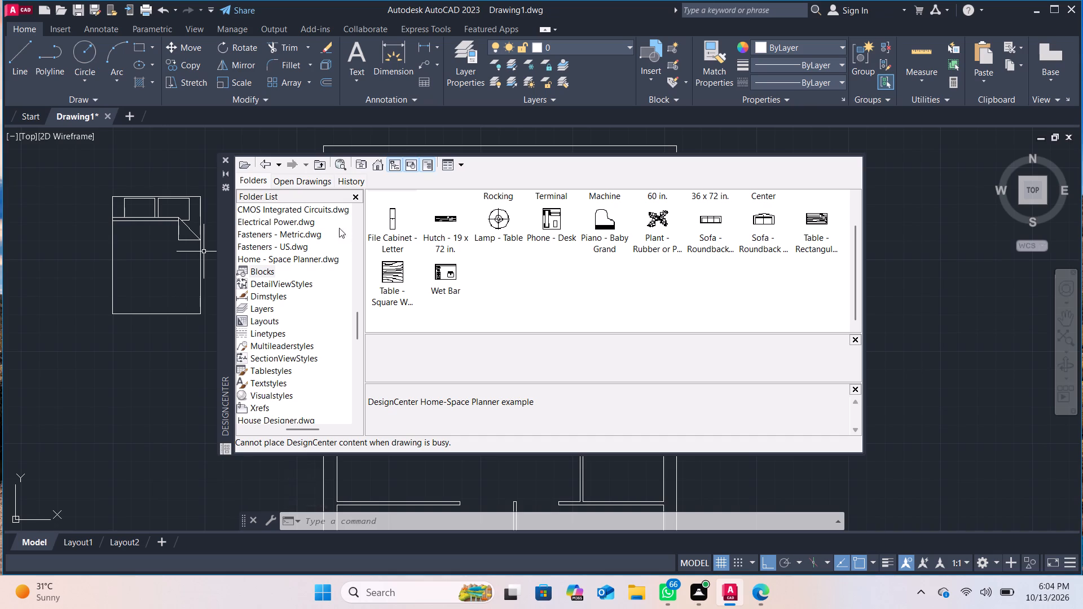
{"action": "left_click", "coordinate": [266, 165]}
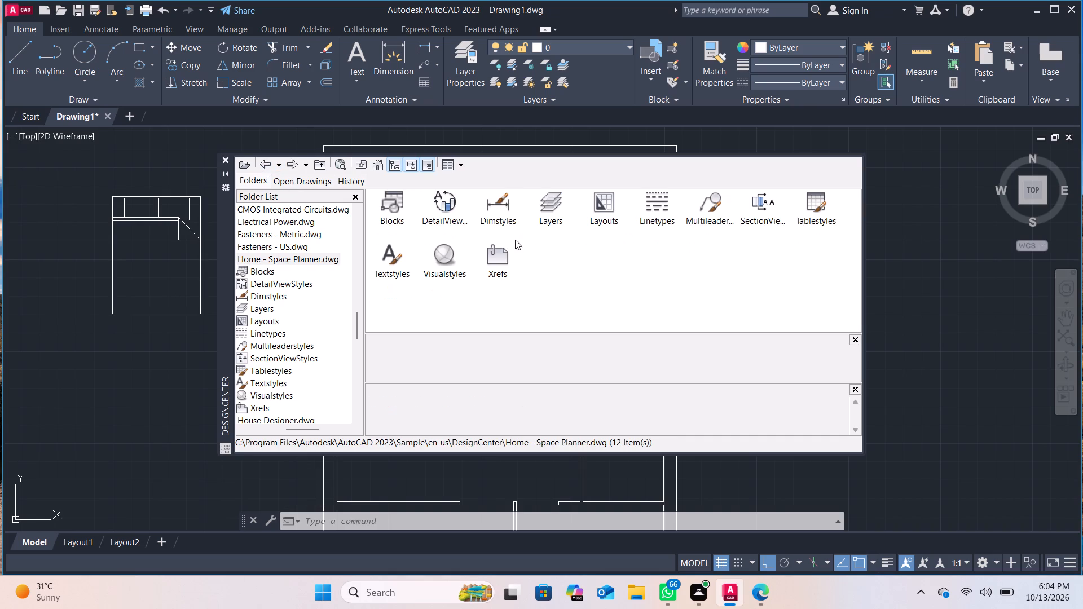
{"action": "left_click", "coordinate": [271, 160]}
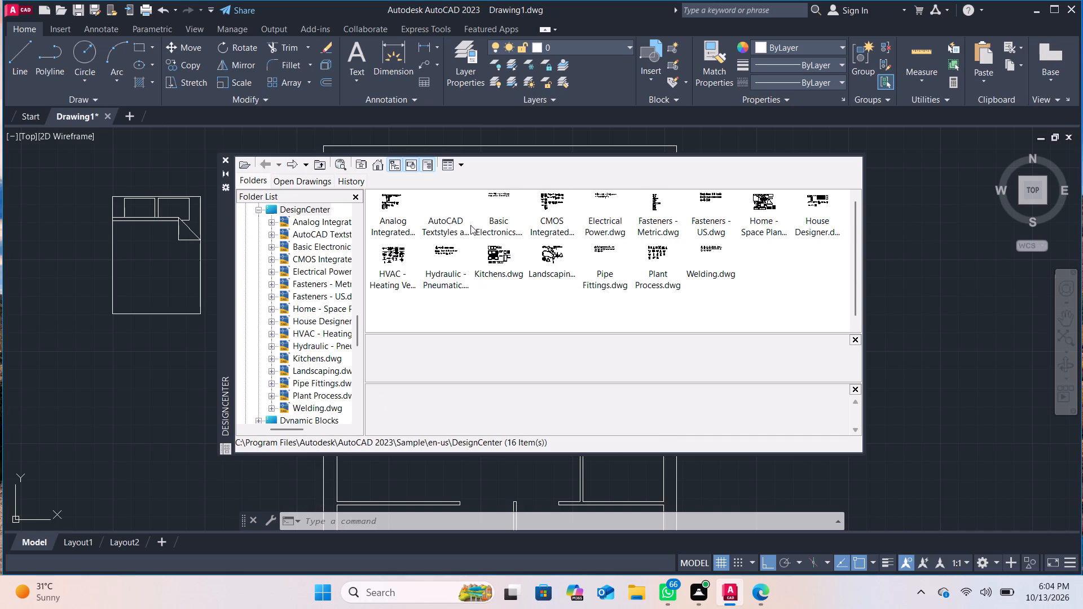
{"action": "double_click", "coordinate": [764, 225]}
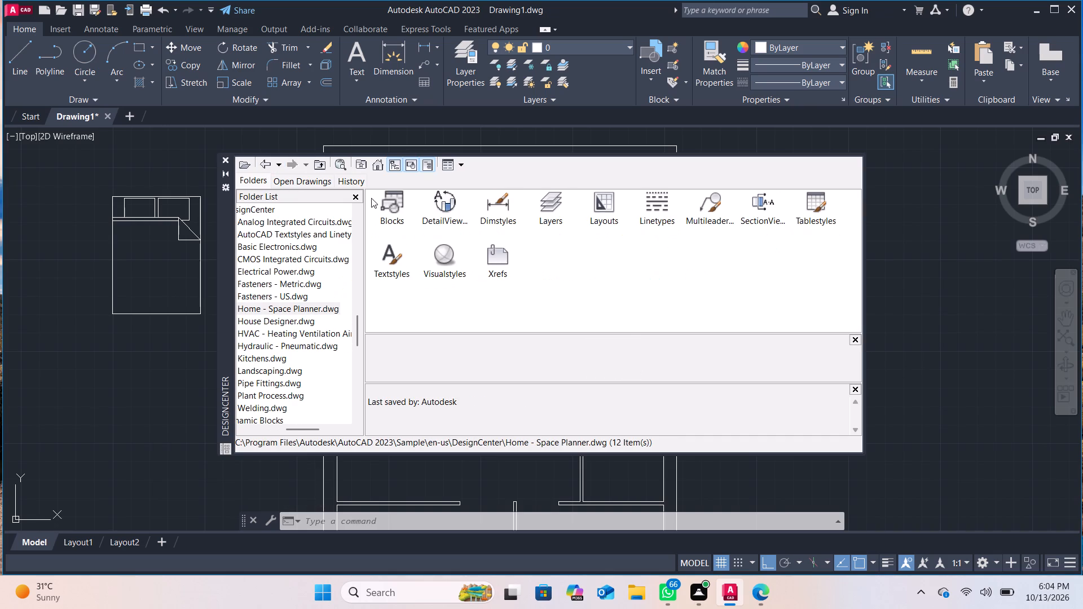
{"action": "double_click", "coordinate": [382, 197]}
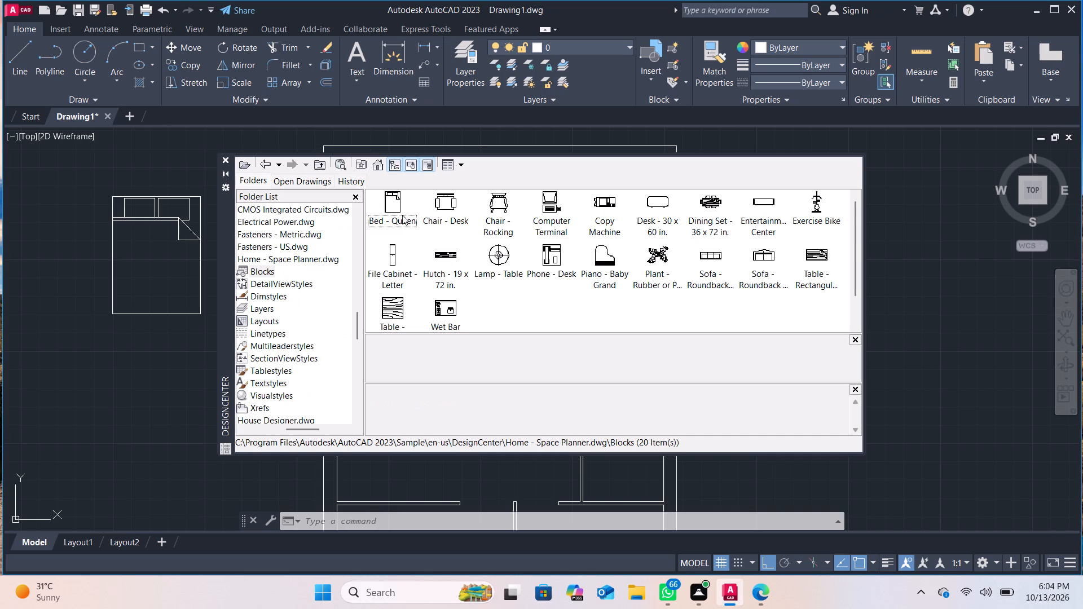
{"action": "left_click_drag", "start_coordinate": [398, 210], "coordinate": [938, 252]}
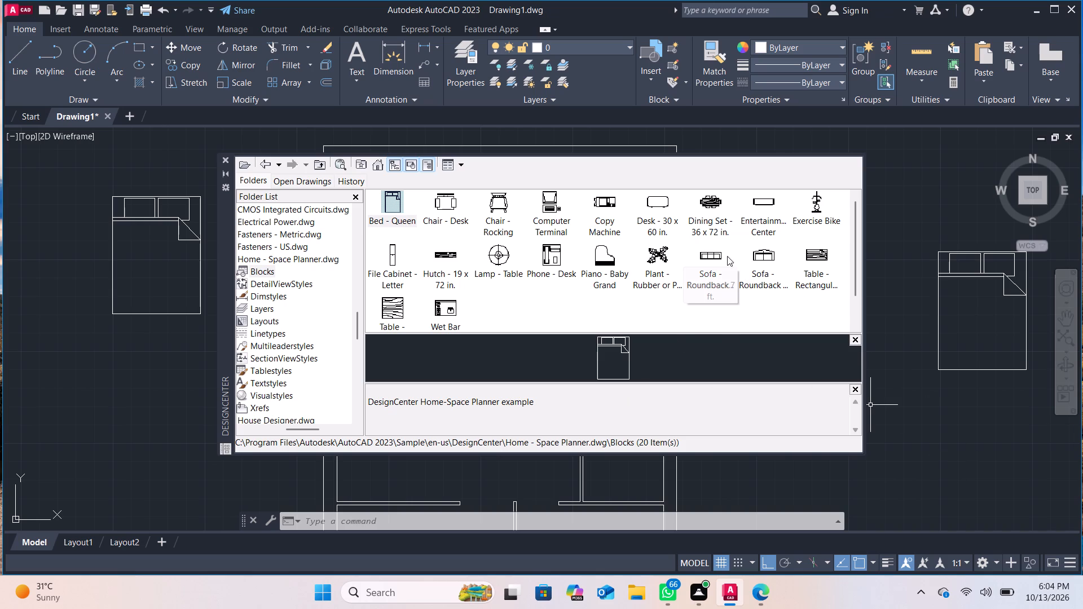
Insert the two-seat Sofa - Roundback block below the bed on the right side of the floor plan.
{"action": "left_click_drag", "start_coordinate": [758, 258], "coordinate": [989, 431]}
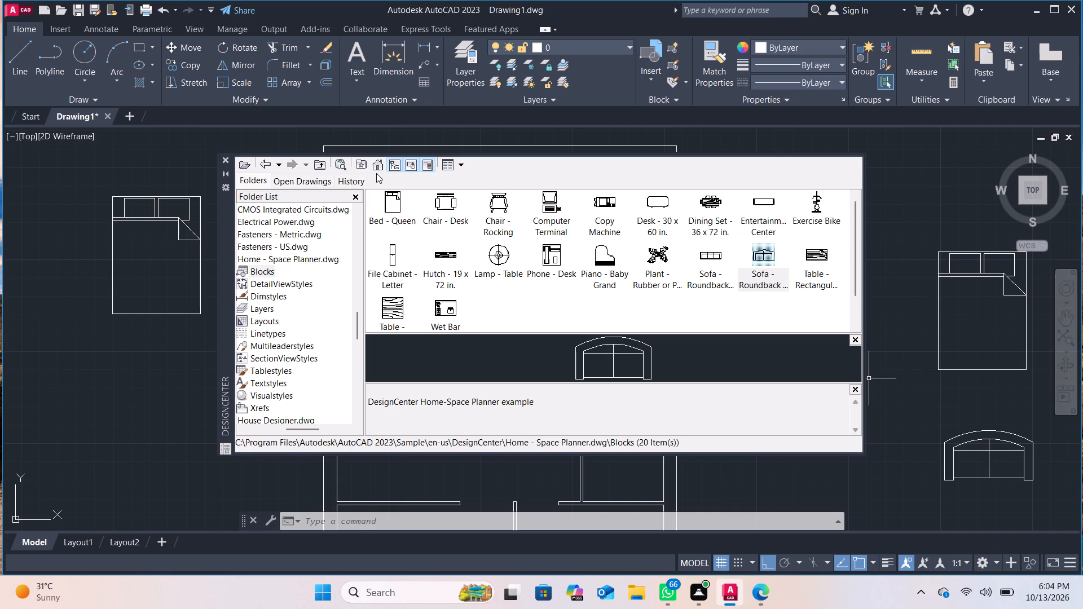
Insert two Toilet - top blocks from House Designer.dwg beside the bed on the right side of the floor plan.
{"action": "left_click", "coordinate": [261, 162]}
{"action": "left_click", "coordinate": [262, 162]}
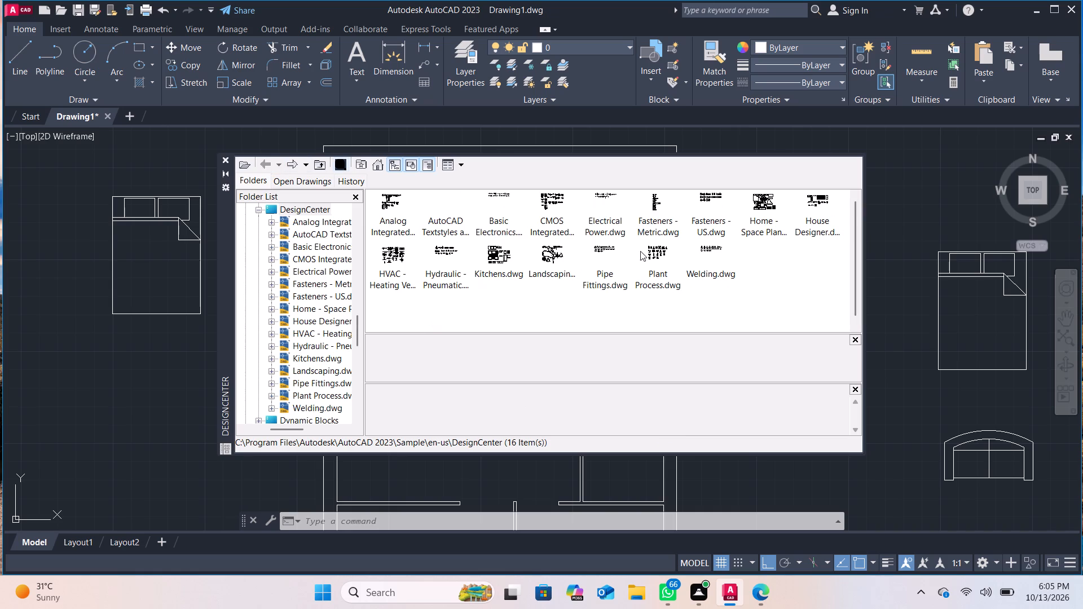
{"action": "double_click", "coordinate": [809, 208]}
{"action": "double_click", "coordinate": [390, 196]}
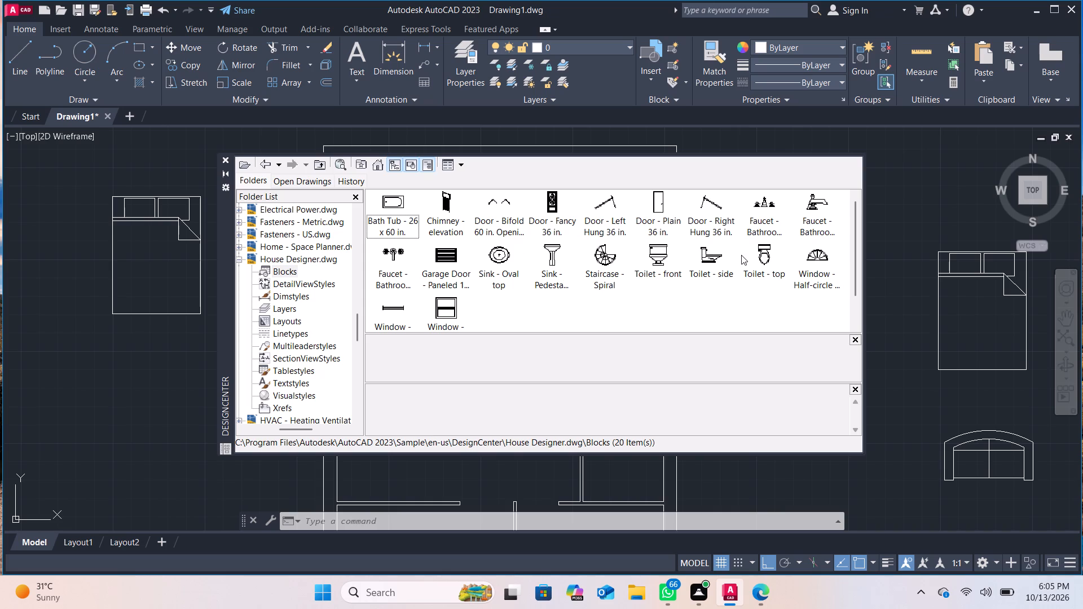
{"action": "left_click_drag", "start_coordinate": [763, 258], "coordinate": [905, 193]}
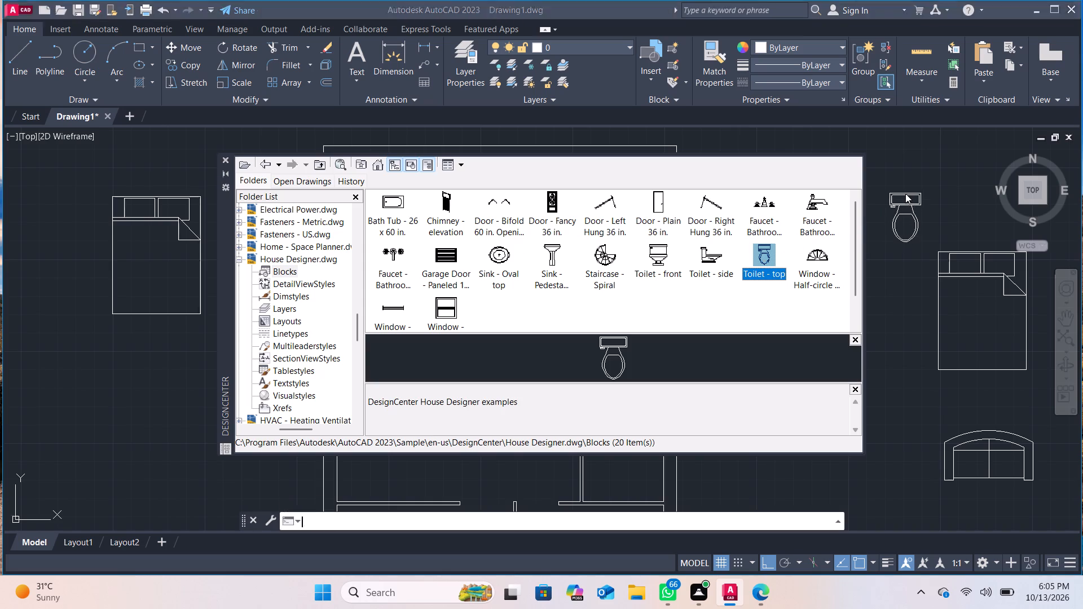
{"action": "left_click_drag", "start_coordinate": [771, 248], "coordinate": [825, 360]}
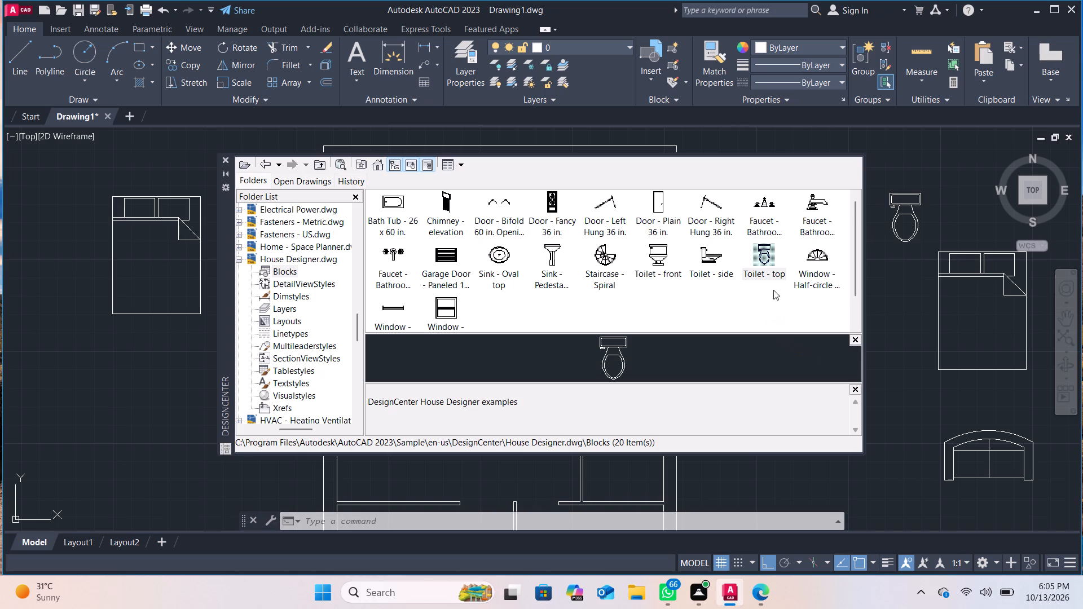
{"action": "left_click_drag", "start_coordinate": [763, 267], "coordinate": [895, 339]}
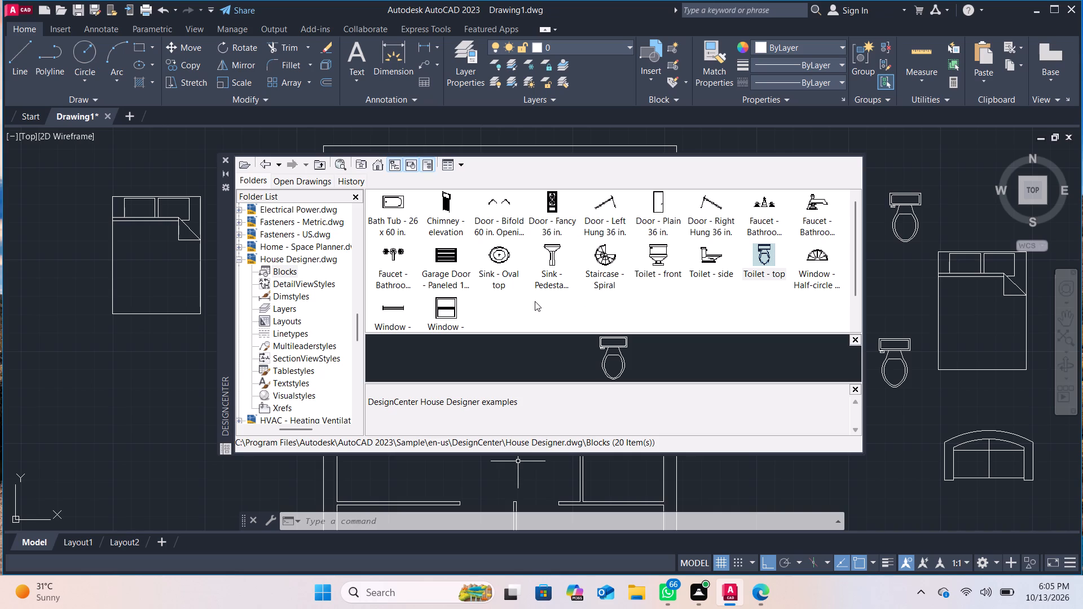
Insert the plan-view Window block from House Designer.dwg below the bed on the left side of the floor plan.
{"action": "left_click_drag", "start_coordinate": [395, 308], "coordinate": [206, 387]}
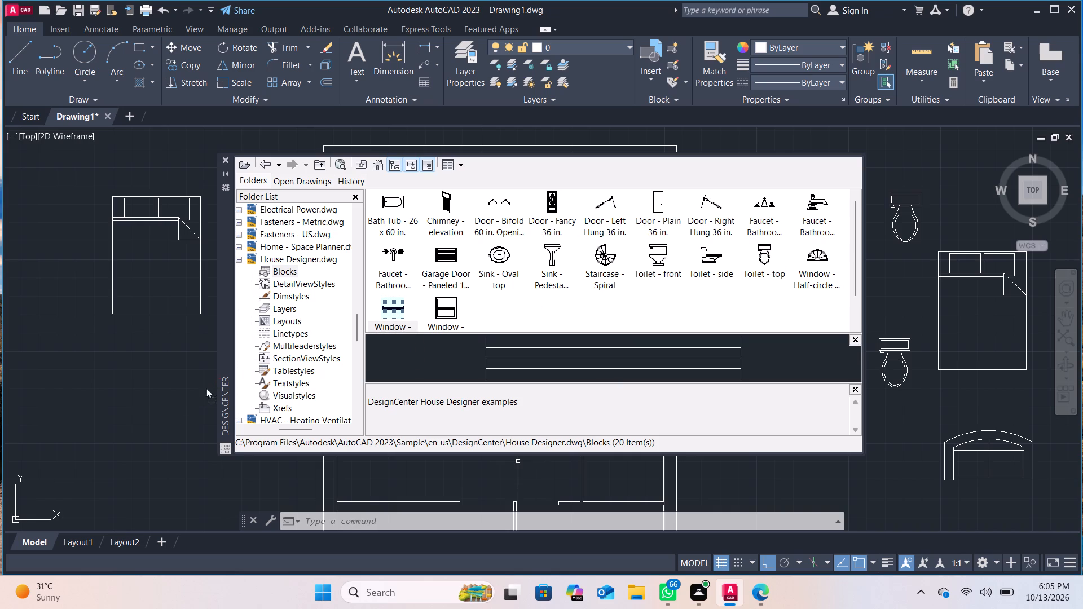
{"action": "left_click_drag", "start_coordinate": [206, 387], "coordinate": [143, 418]}
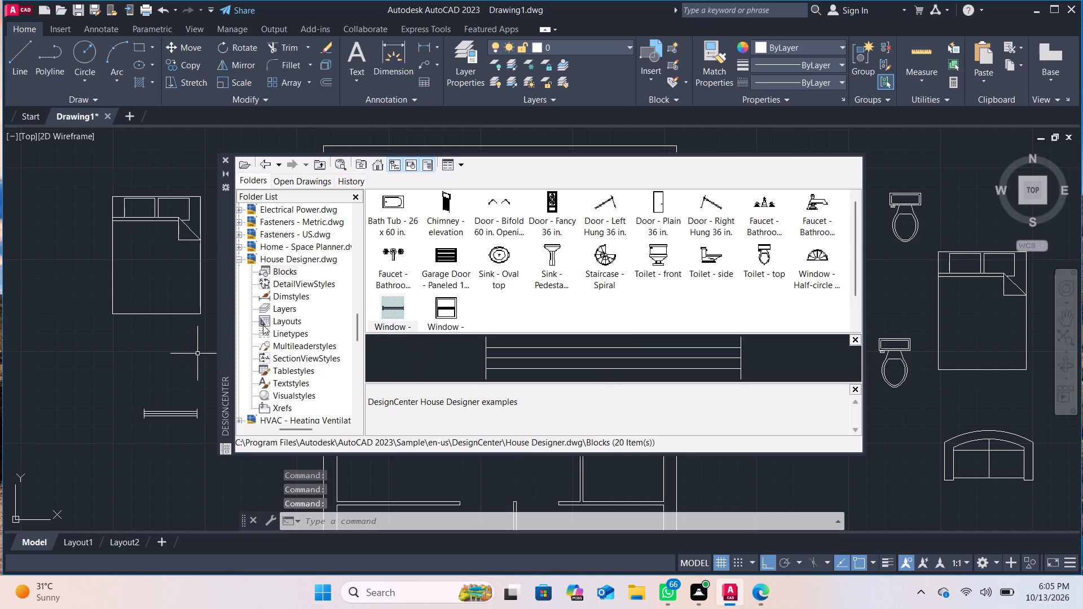
Insert seven more Window - Wood Frame 36 in. Wide plan blocks, spread around and below the bed left of the floor plan.
{"action": "left_click_drag", "start_coordinate": [389, 310], "coordinate": [360, 343]}
{"action": "left_click_drag", "start_coordinate": [360, 343], "coordinate": [138, 385]}
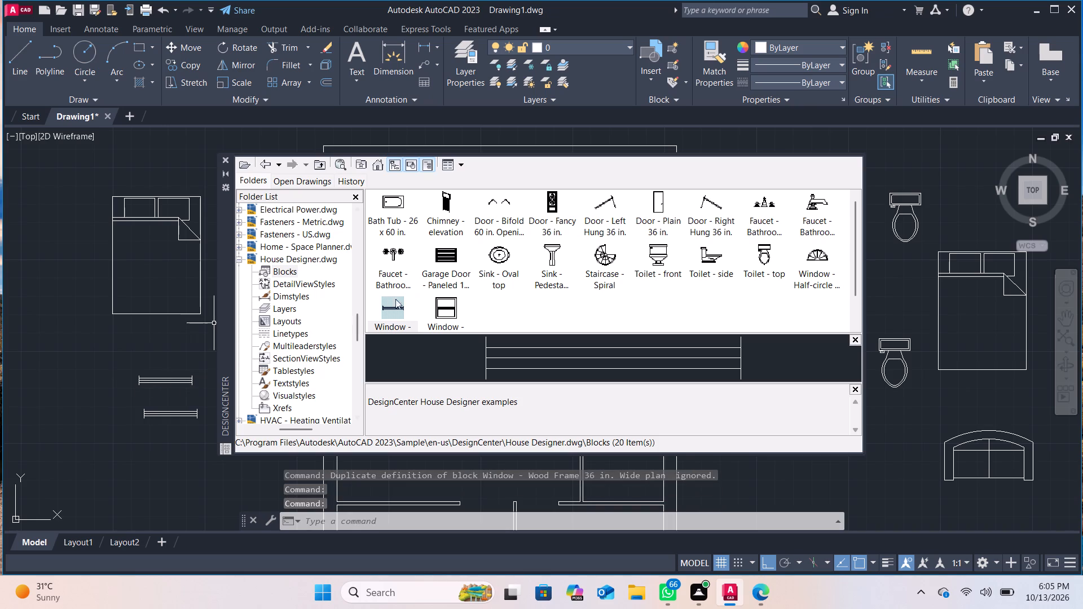
{"action": "left_click_drag", "start_coordinate": [400, 306], "coordinate": [180, 450]}
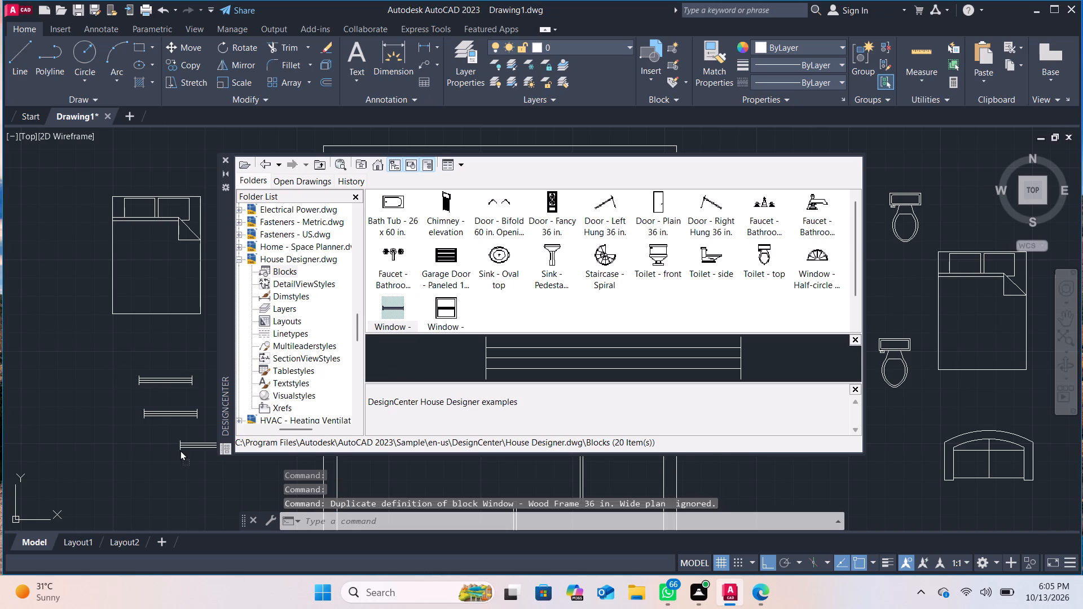
{"action": "left_click_drag", "start_coordinate": [180, 450], "coordinate": [153, 466]}
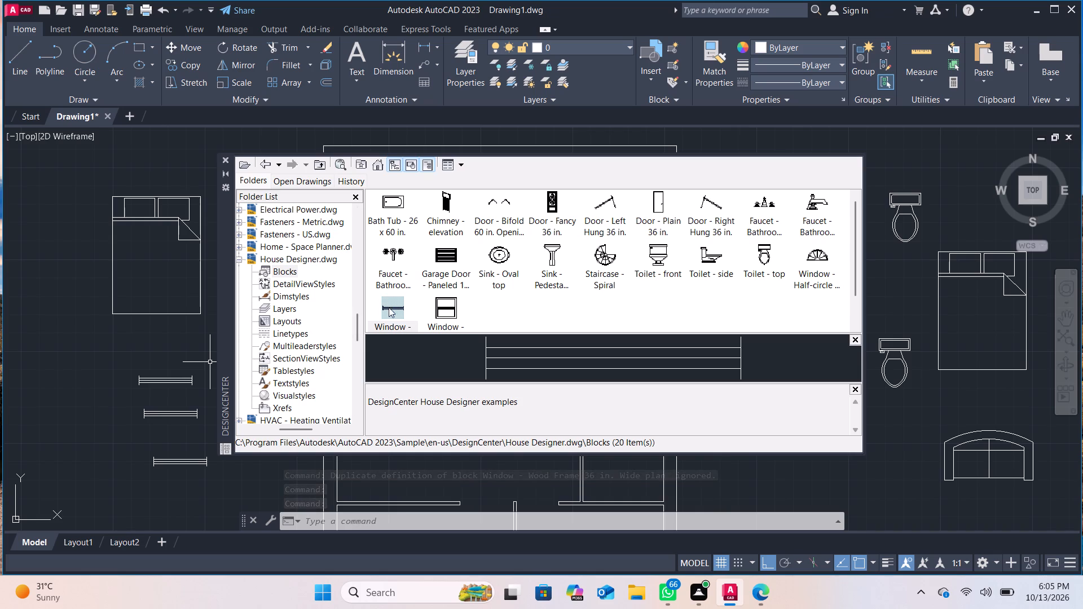
{"action": "left_click_drag", "start_coordinate": [389, 307], "coordinate": [80, 403]}
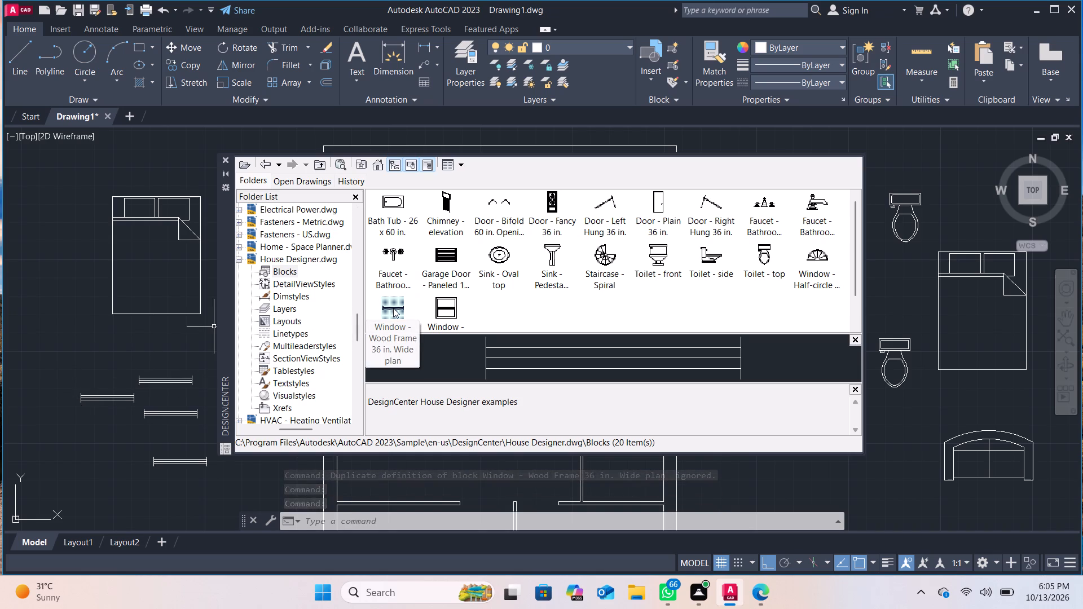
{"action": "left_click_drag", "start_coordinate": [393, 308], "coordinate": [122, 420]}
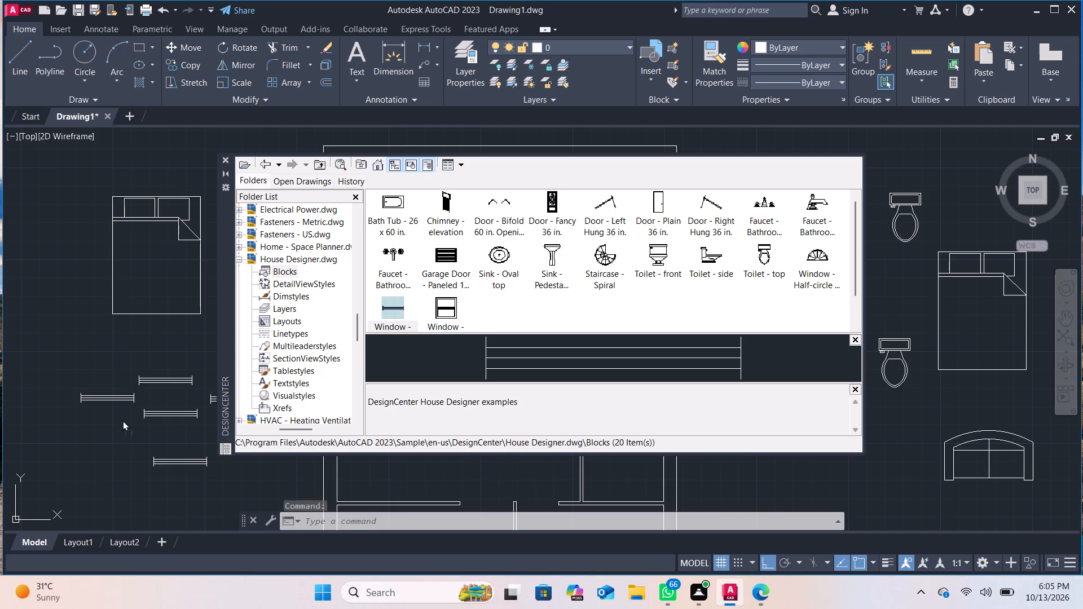
{"action": "left_click_drag", "start_coordinate": [122, 420], "coordinate": [74, 447]}
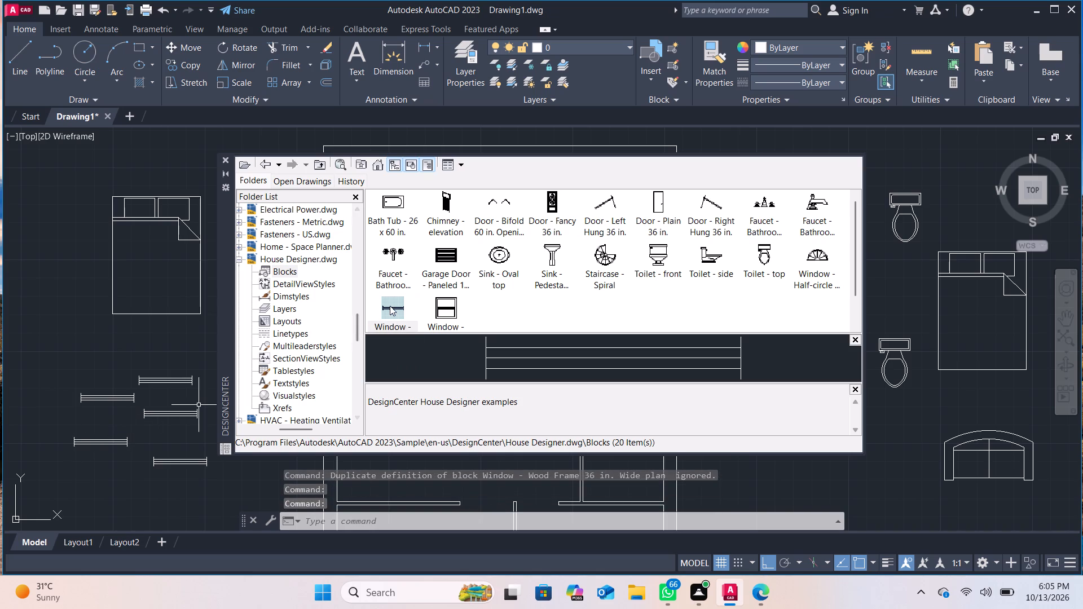
{"action": "left_click_drag", "start_coordinate": [390, 305], "coordinate": [186, 371]}
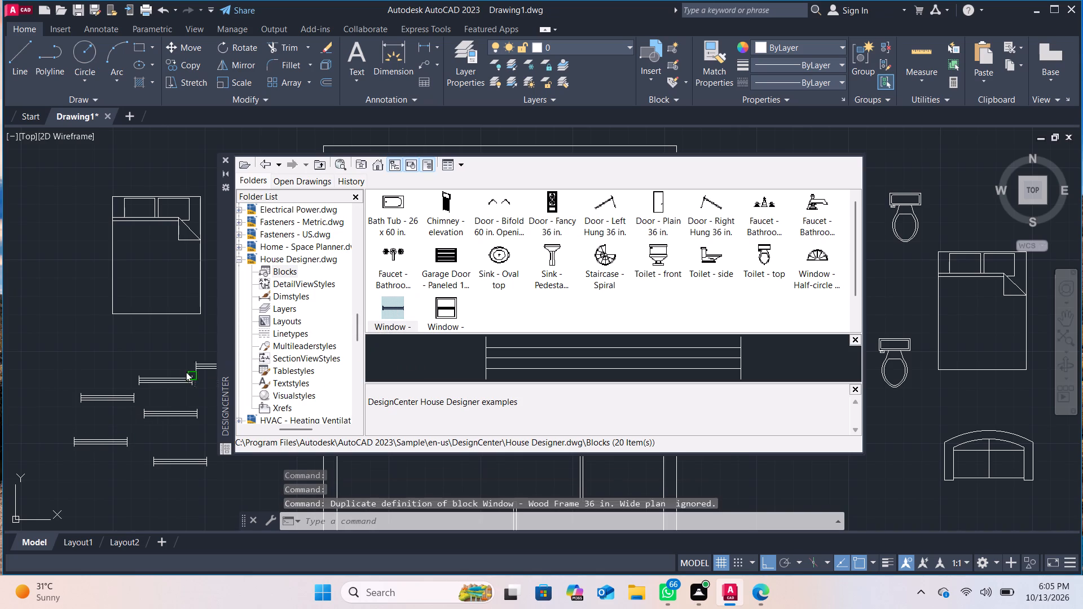
{"action": "left_click_drag", "start_coordinate": [186, 371], "coordinate": [85, 347]}
{"action": "left_click_drag", "start_coordinate": [398, 315], "coordinate": [0, 302]}
{"action": "left_click_drag", "start_coordinate": [0, 302], "coordinate": [23, 292]}
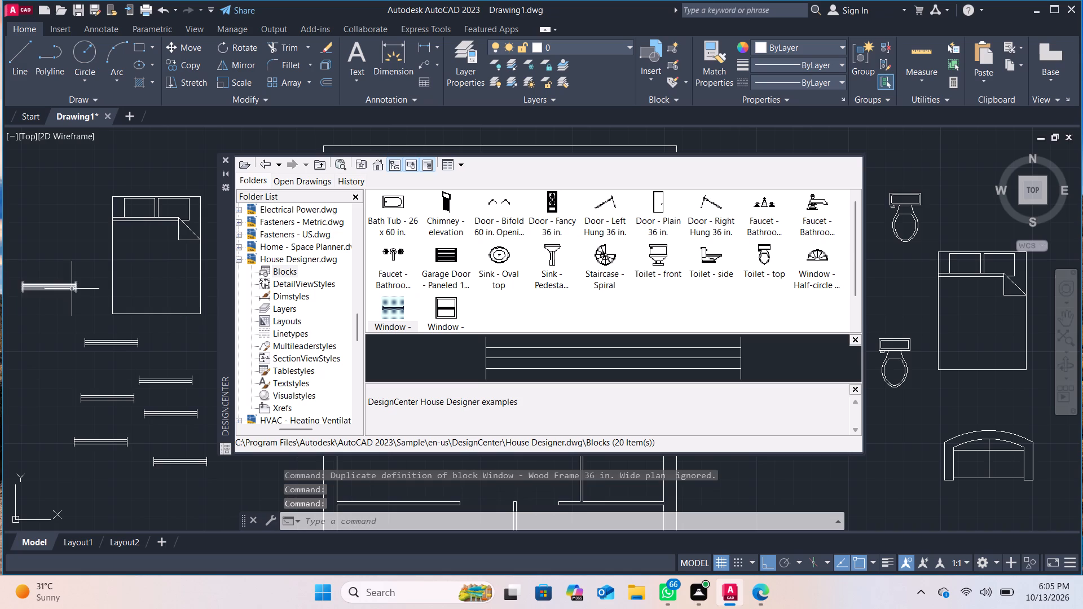
{"action": "left_click_drag", "start_coordinate": [760, 220], "coordinate": [776, 185]}
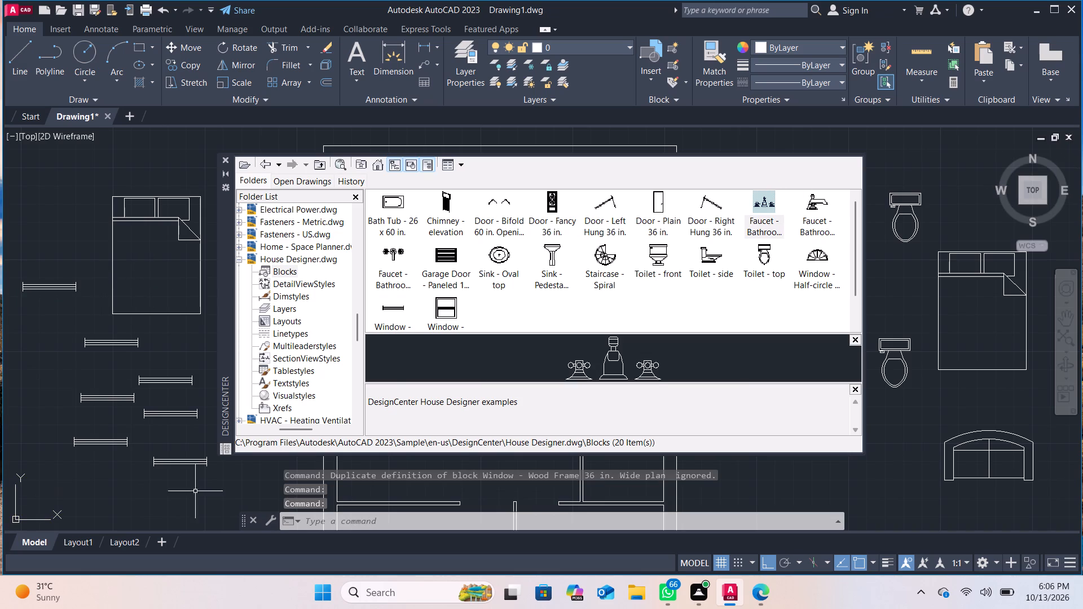
{"action": "left_click_drag", "start_coordinate": [396, 308], "coordinate": [0, 346]}
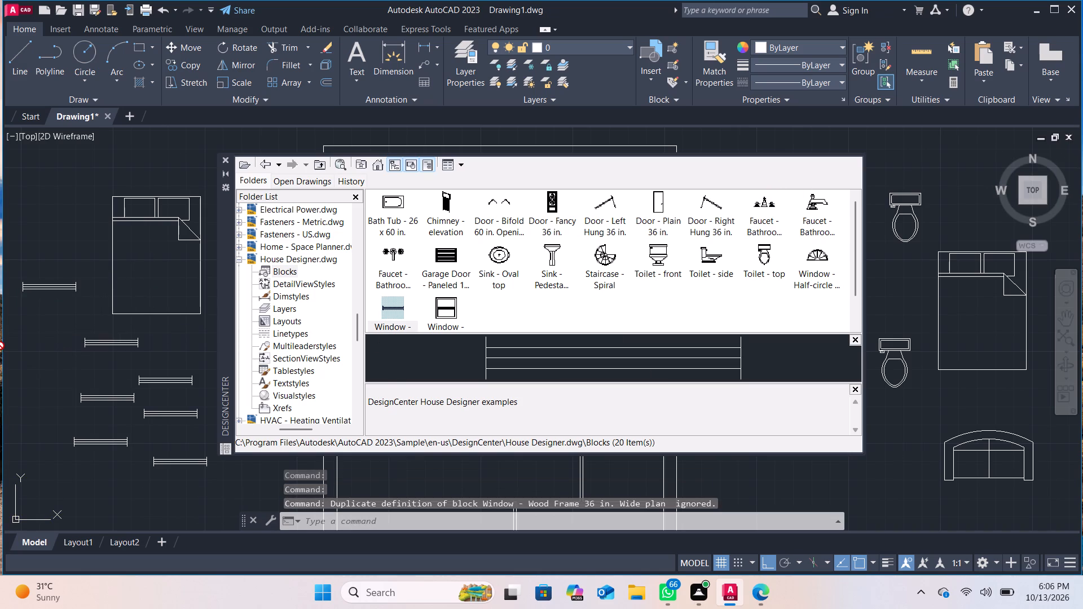
{"action": "left_click_drag", "start_coordinate": [0, 346], "coordinate": [19, 336]}
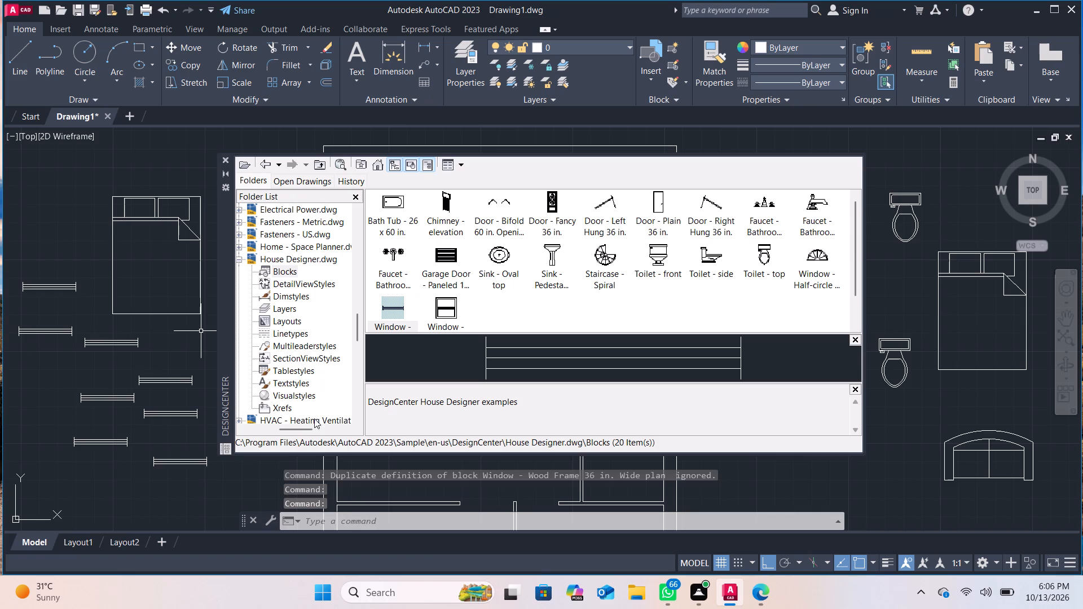
Look through the sample drawings in the DesignCenter folder for further blocks, and close DesignCenter.
{"action": "scroll", "coordinate": [307, 429], "scroll_direction": "down", "scroll_amount": 1}
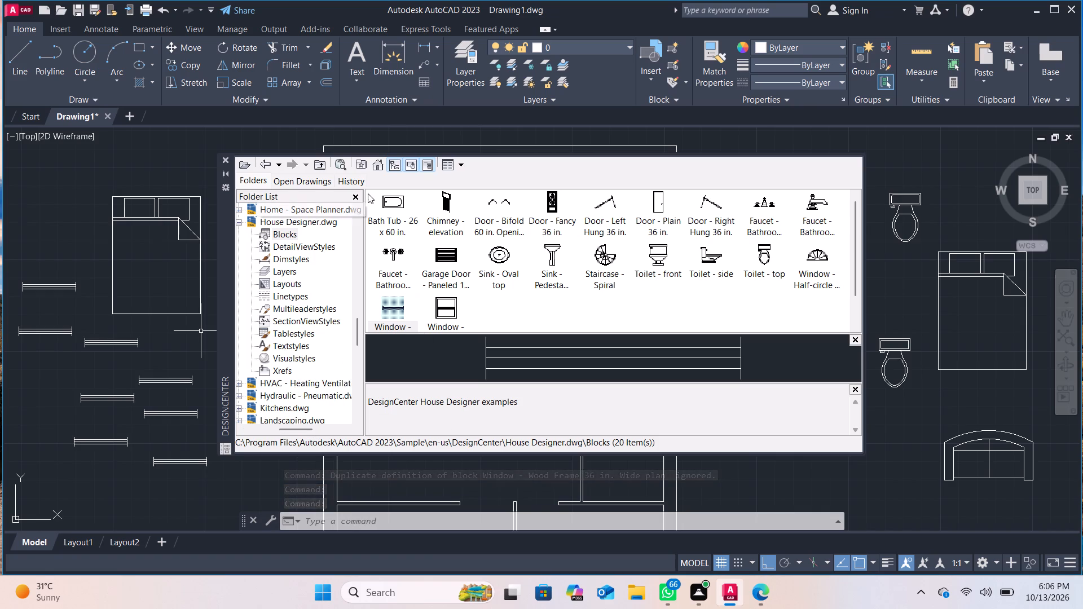
{"action": "left_click", "coordinate": [261, 164]}
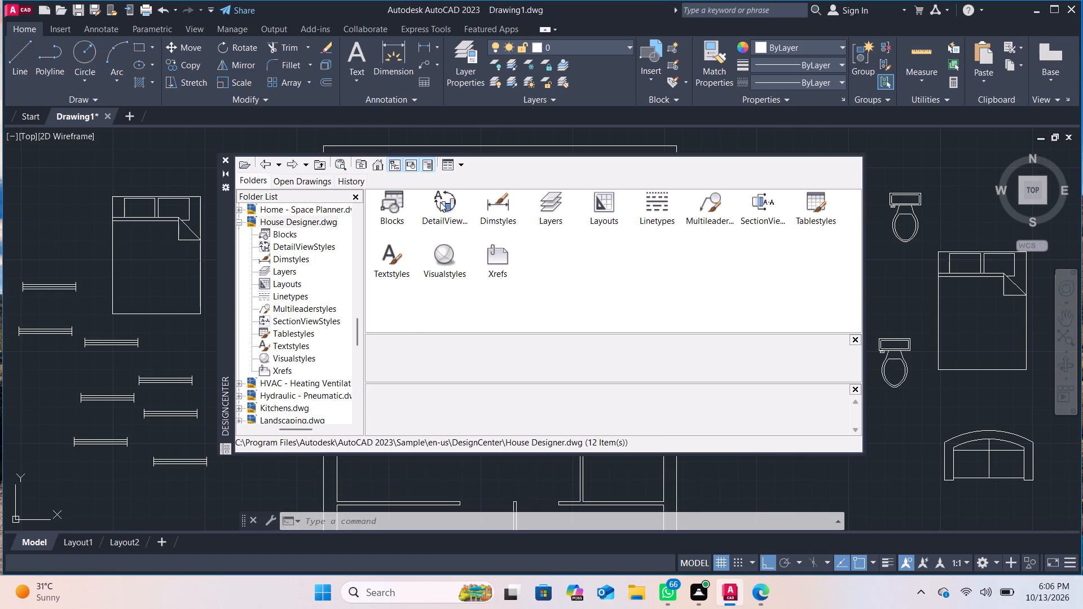
{"action": "left_click", "coordinate": [271, 165]}
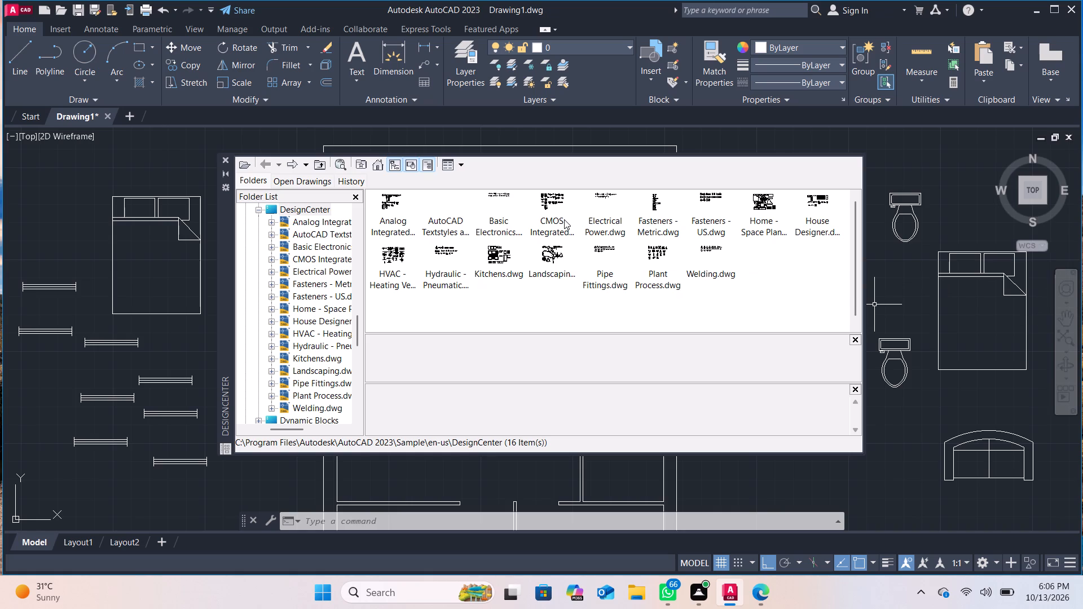
{"action": "scroll", "coordinate": [651, 237], "scroll_direction": "up", "scroll_amount": 3}
{"action": "scroll", "coordinate": [651, 237], "scroll_direction": "down", "scroll_amount": 8}
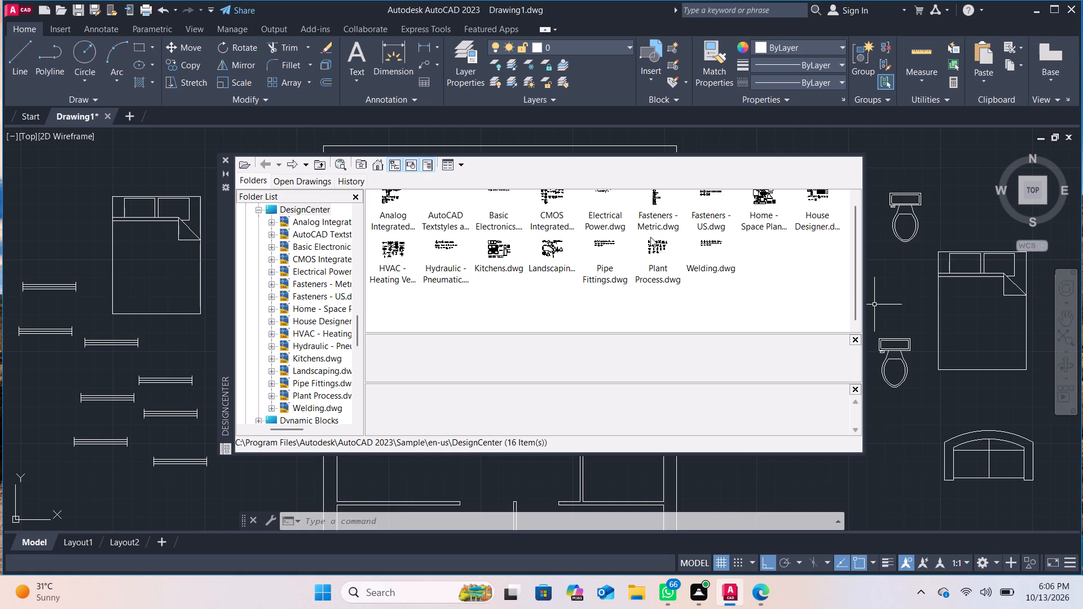
{"action": "scroll", "coordinate": [650, 237], "scroll_direction": "down", "scroll_amount": 12}
{"action": "scroll", "coordinate": [819, 244], "scroll_direction": "down", "scroll_amount": 3}
{"action": "scroll", "coordinate": [545, 244], "scroll_direction": "up", "scroll_amount": 16}
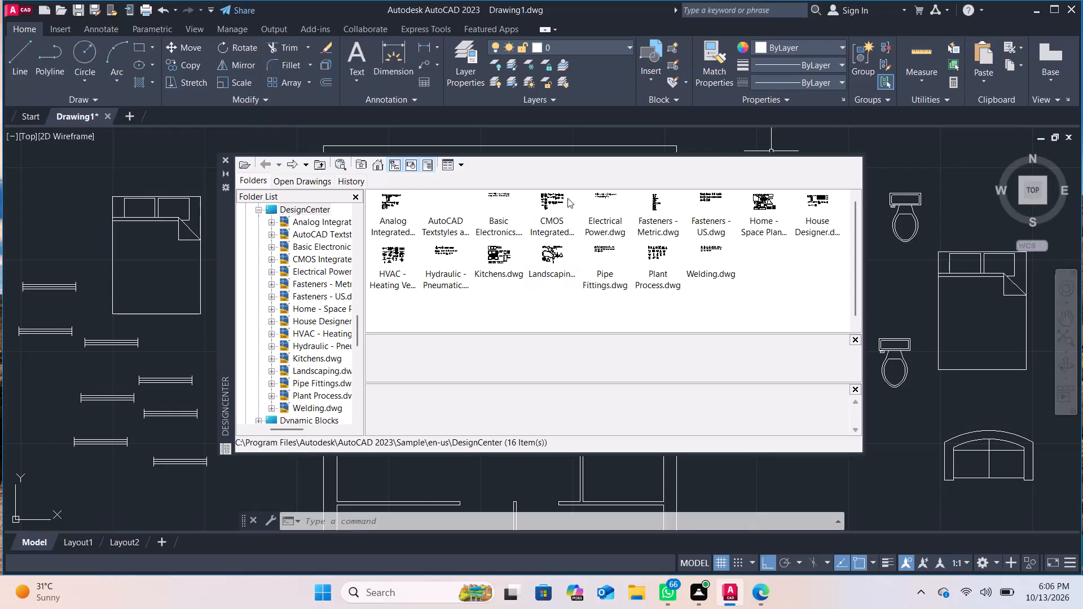
{"action": "scroll", "coordinate": [567, 198], "scroll_direction": "up", "scroll_amount": 2}
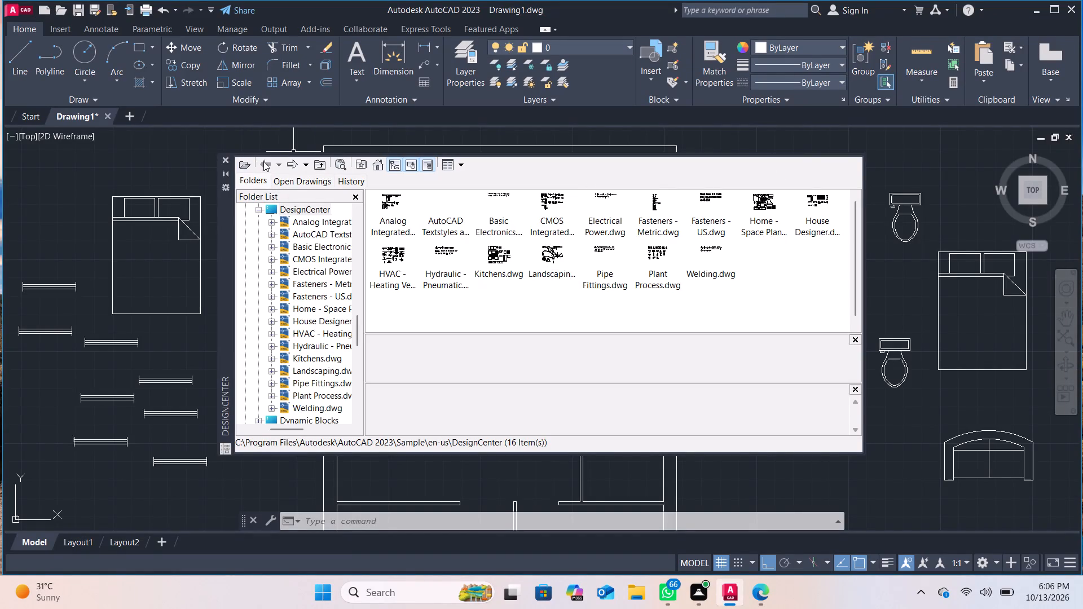
{"action": "left_click", "coordinate": [264, 161]}
{"action": "left_click", "coordinate": [222, 158]}
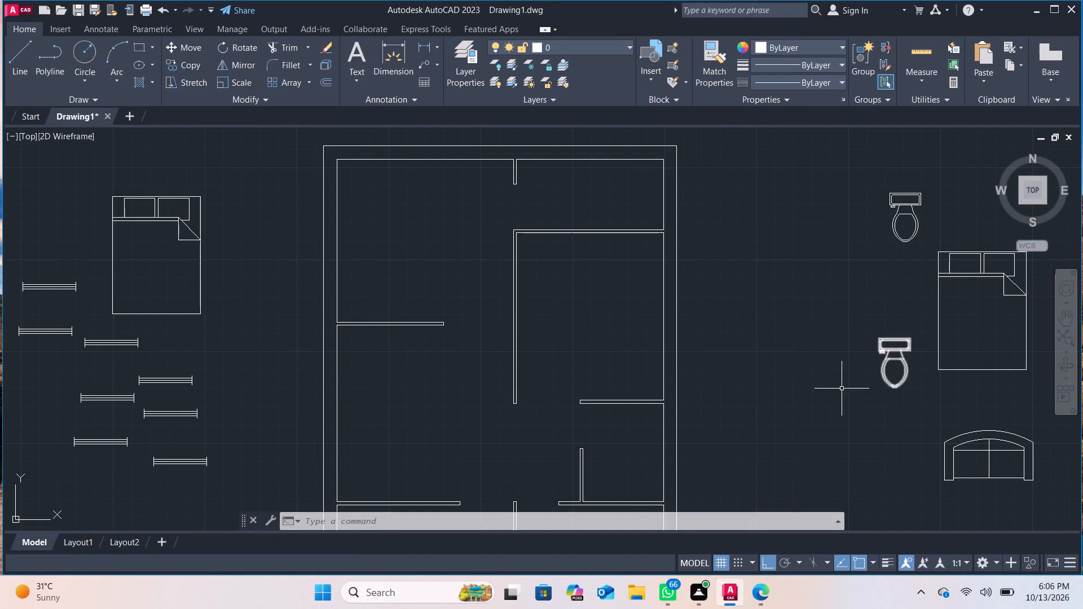
Move the queen bed on the right of the floor plan into its upper-left room, near the top-left corner, with Ortho off.
{"action": "left_click", "coordinate": [514, 517]}
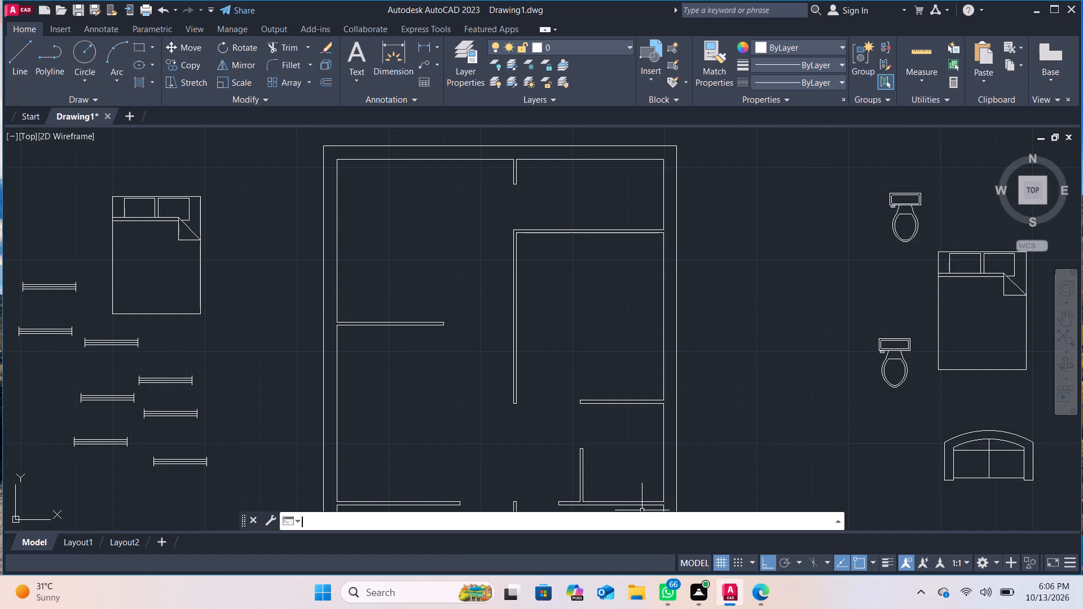
{"action": "key", "text": "m"}
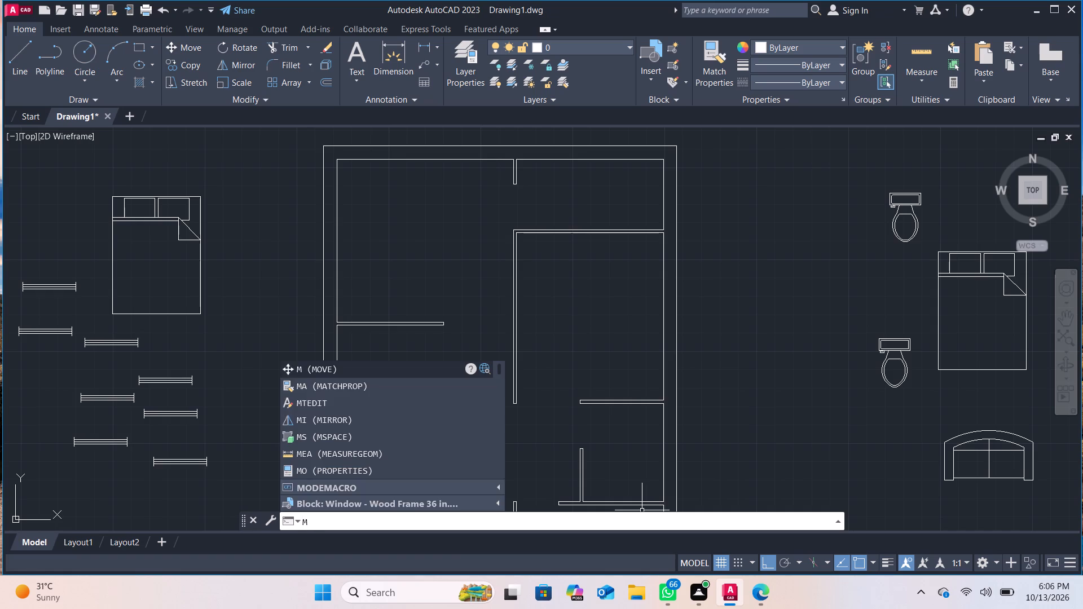
{"action": "type", "text": "vv"}
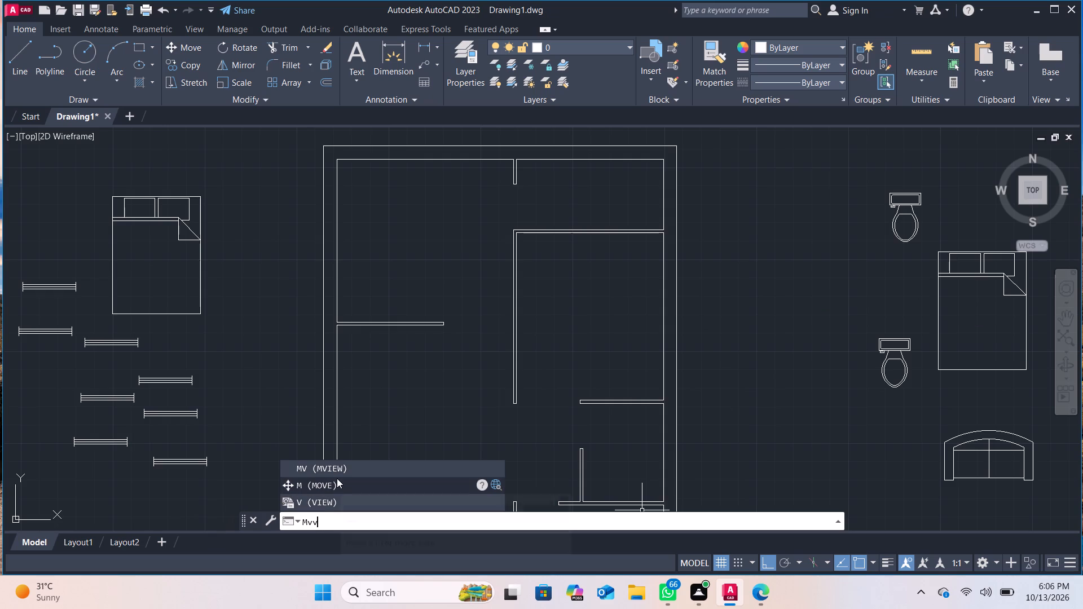
{"action": "key", "text": "BackSpace"}
{"action": "key", "text": "BackSpace"}
{"action": "key", "text": "o"}
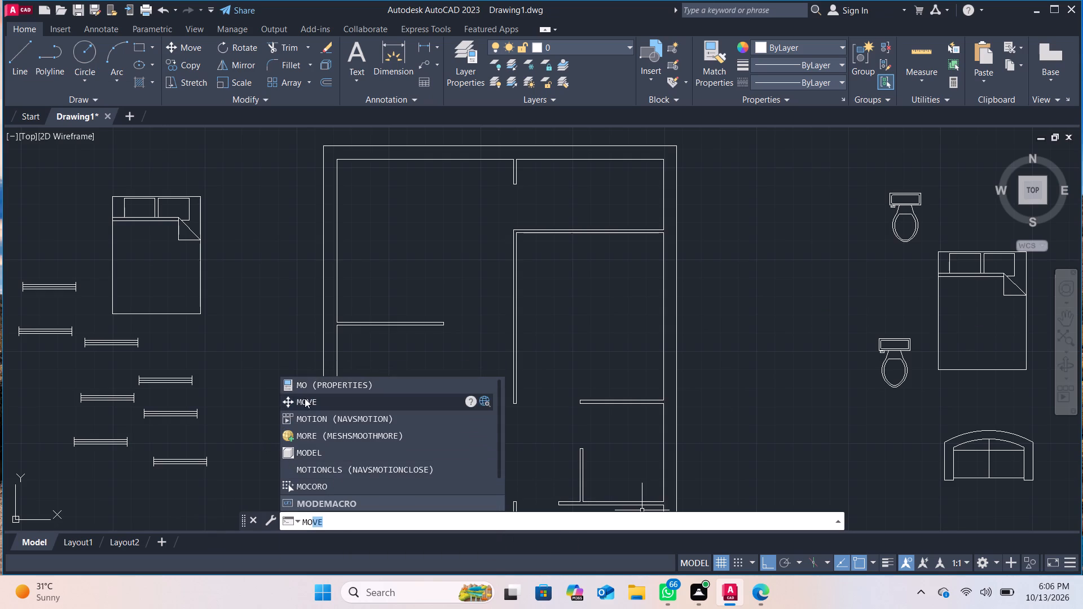
{"action": "left_click", "coordinate": [305, 398]}
{"action": "left_click", "coordinate": [965, 302]}
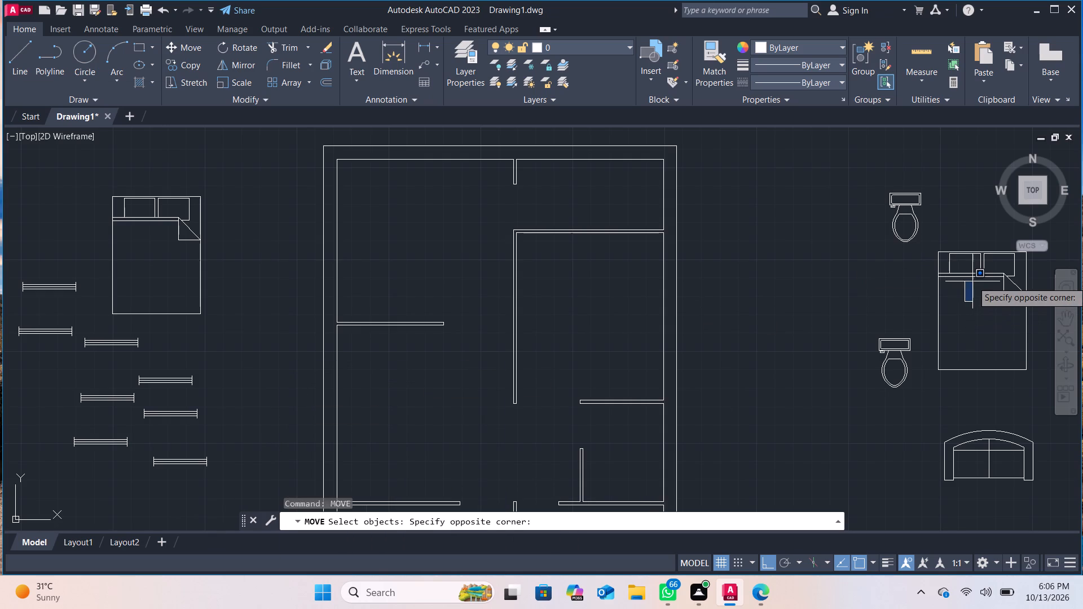
{"action": "left_click", "coordinate": [973, 273]}
{"action": "left_click", "coordinate": [973, 272]}
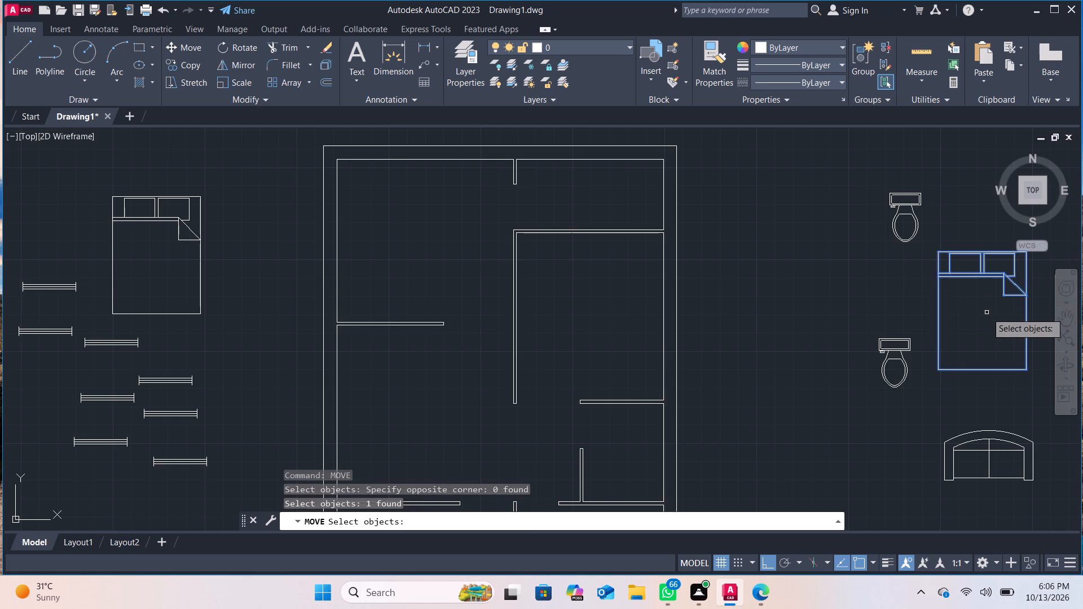
{"action": "key", "text": "Return"}
{"action": "left_click_drag", "start_coordinate": [986, 307], "coordinate": [968, 311]}
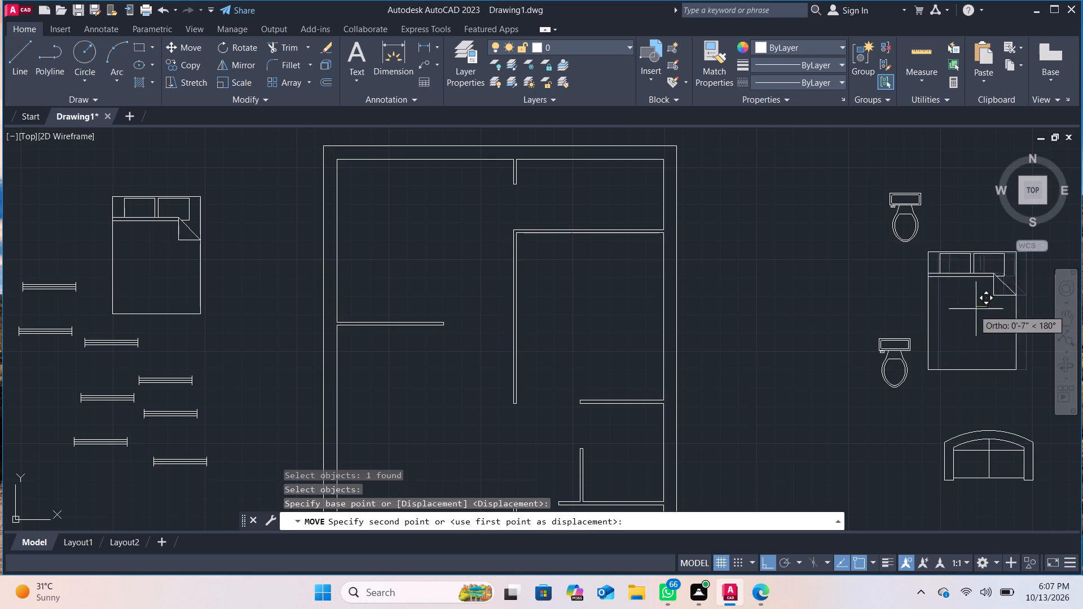
{"action": "left_click_drag", "start_coordinate": [968, 311], "coordinate": [661, 489]}
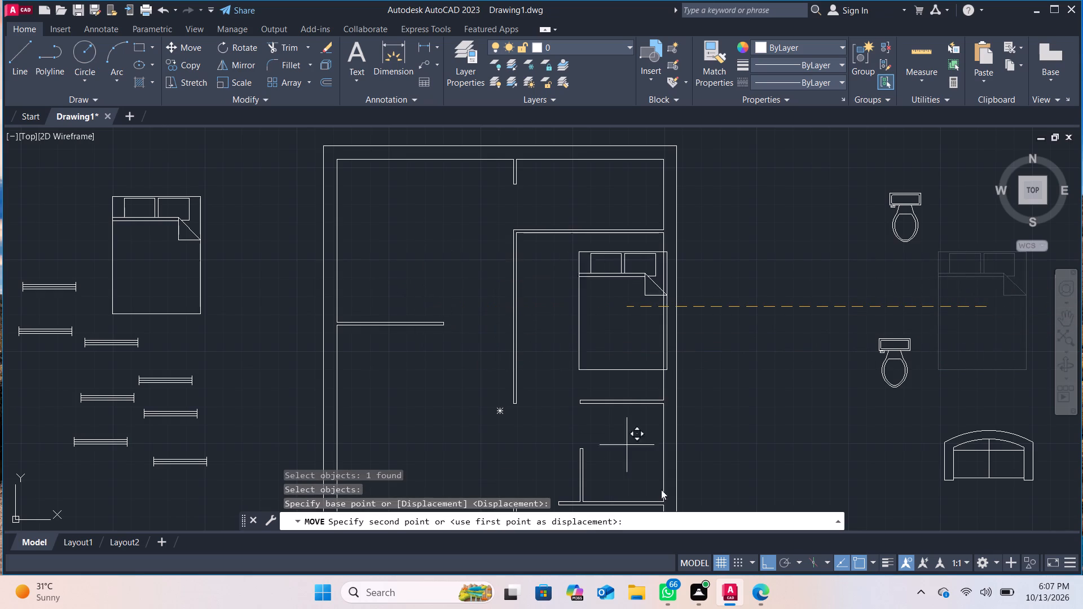
{"action": "left_click_drag", "start_coordinate": [661, 489], "coordinate": [758, 560]}
{"action": "left_click", "coordinate": [773, 563]}
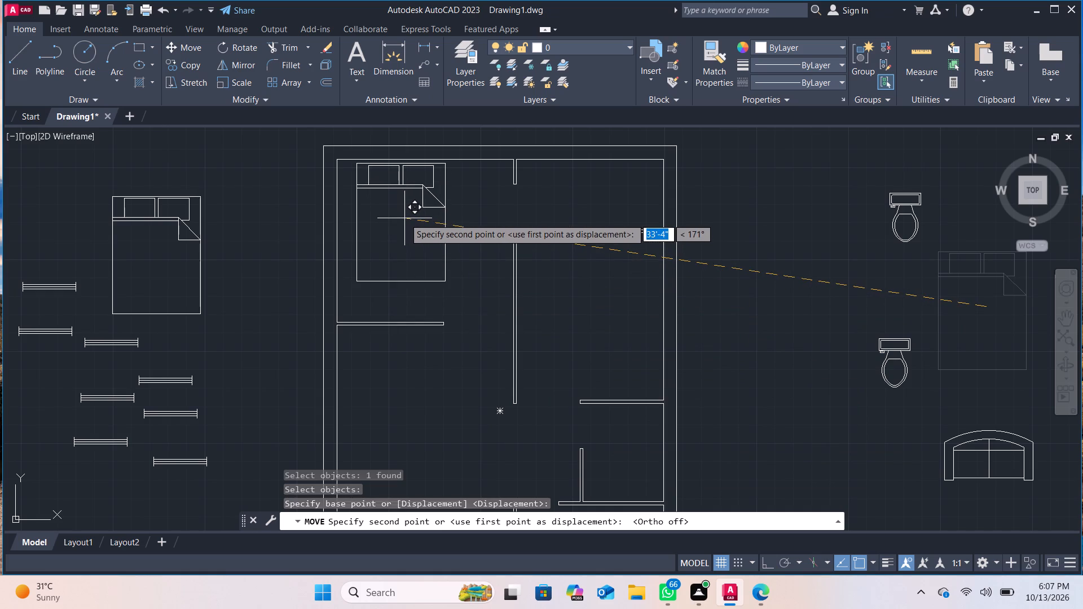
{"action": "left_click", "coordinate": [399, 219]}
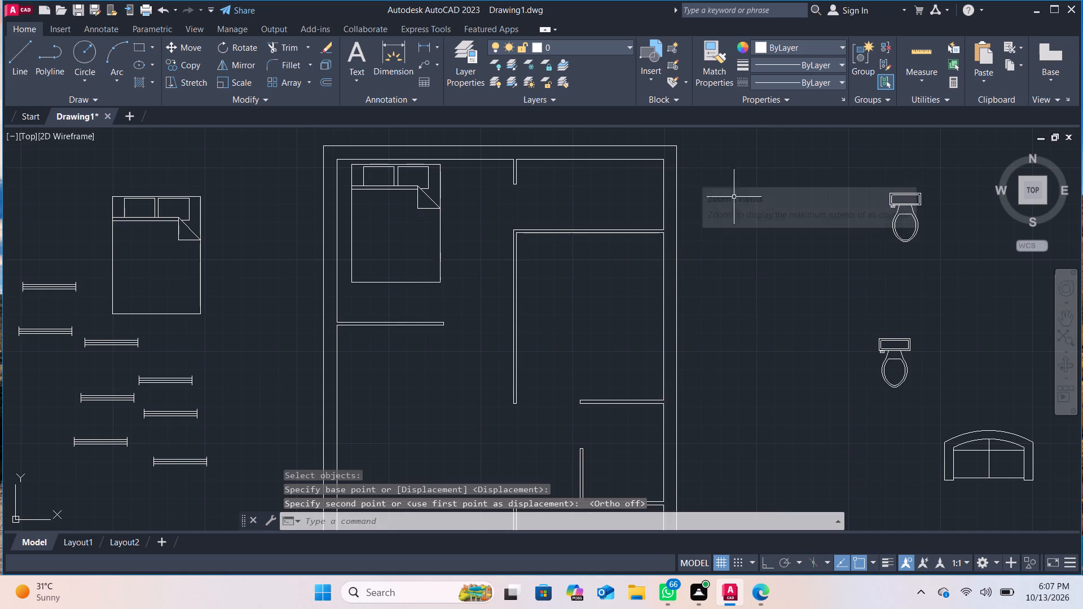
Rotate the lower toilet outside the floor plan by 270° about its tank so the tank faces right.
{"action": "left_click", "coordinate": [896, 369]}
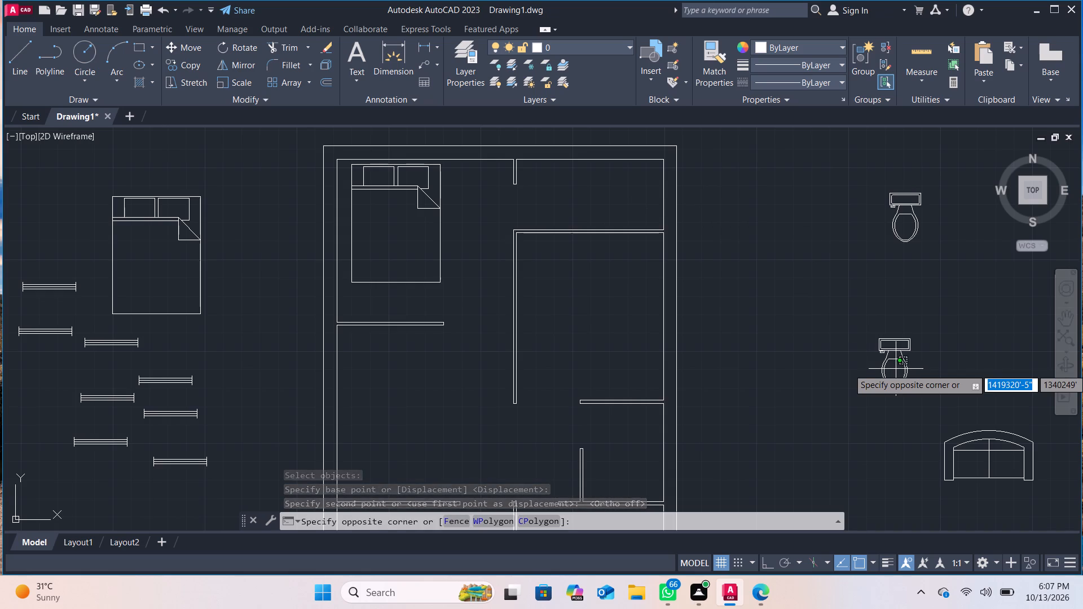
{"action": "left_click", "coordinate": [893, 353]}
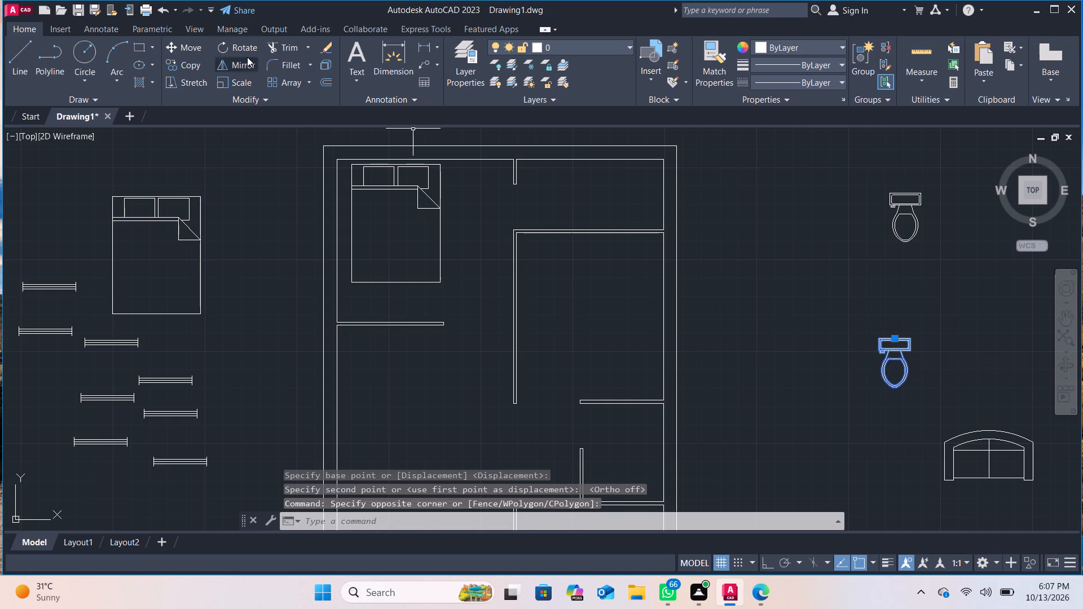
{"action": "left_click", "coordinate": [236, 52]}
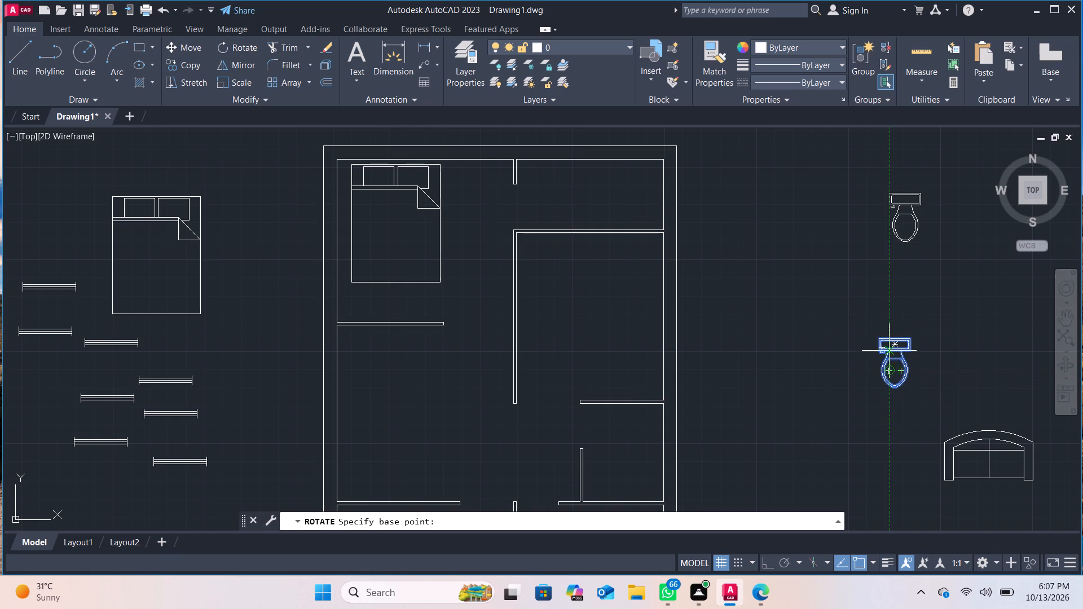
{"action": "left_click_drag", "start_coordinate": [898, 344], "coordinate": [901, 336]}
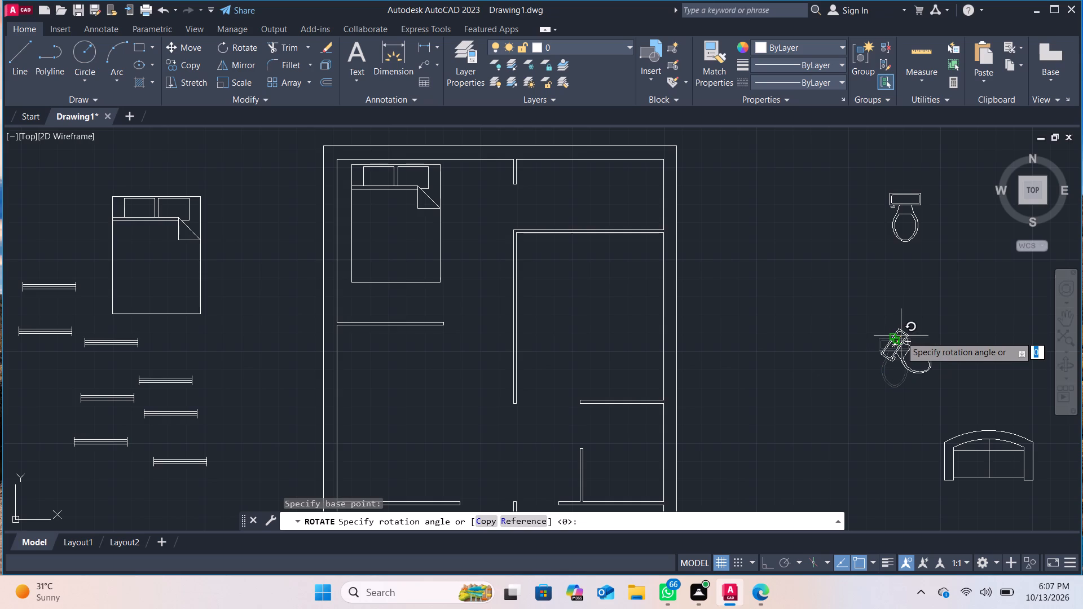
{"action": "left_click_drag", "start_coordinate": [901, 336], "coordinate": [892, 373]}
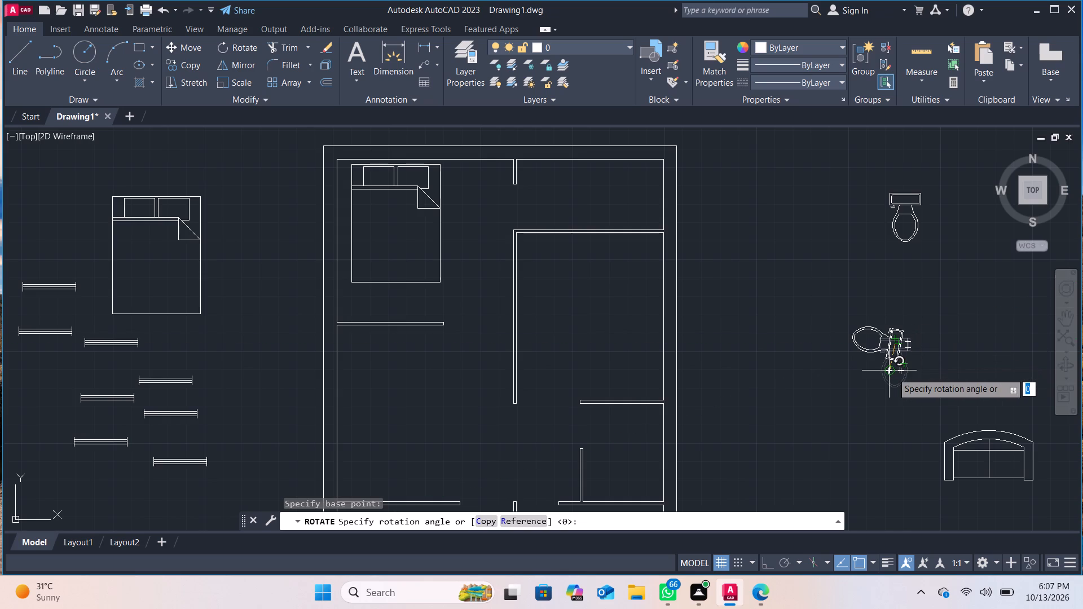
{"action": "left_click_drag", "start_coordinate": [892, 373], "coordinate": [894, 369]}
{"action": "left_click", "coordinate": [894, 369]}
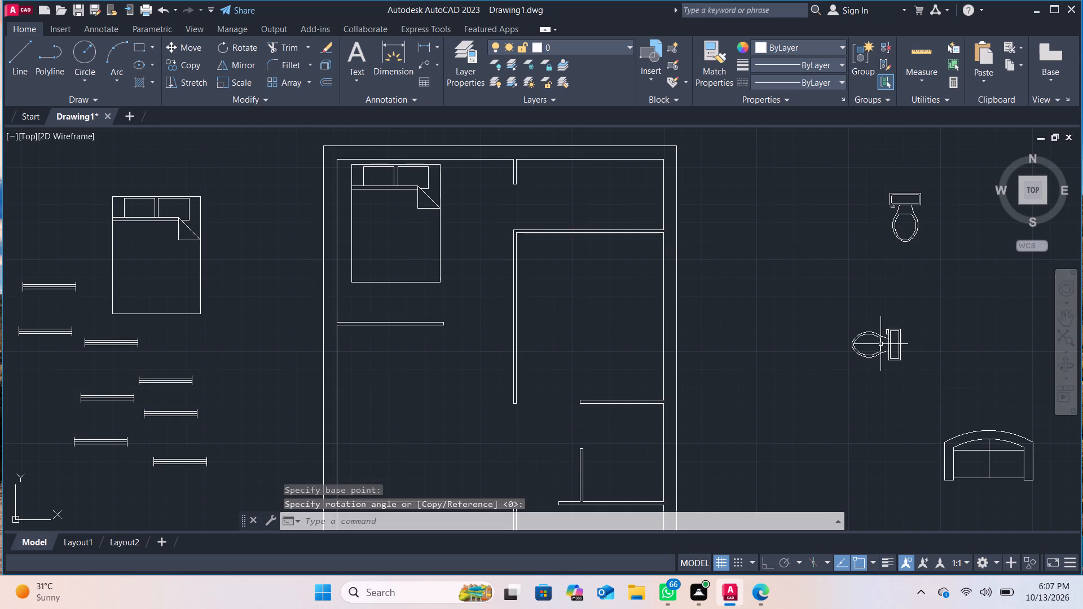
Move the rotated toilet into the floor plan's upper-right room, with its tank against the right outer wall.
{"action": "key", "text": "m"}
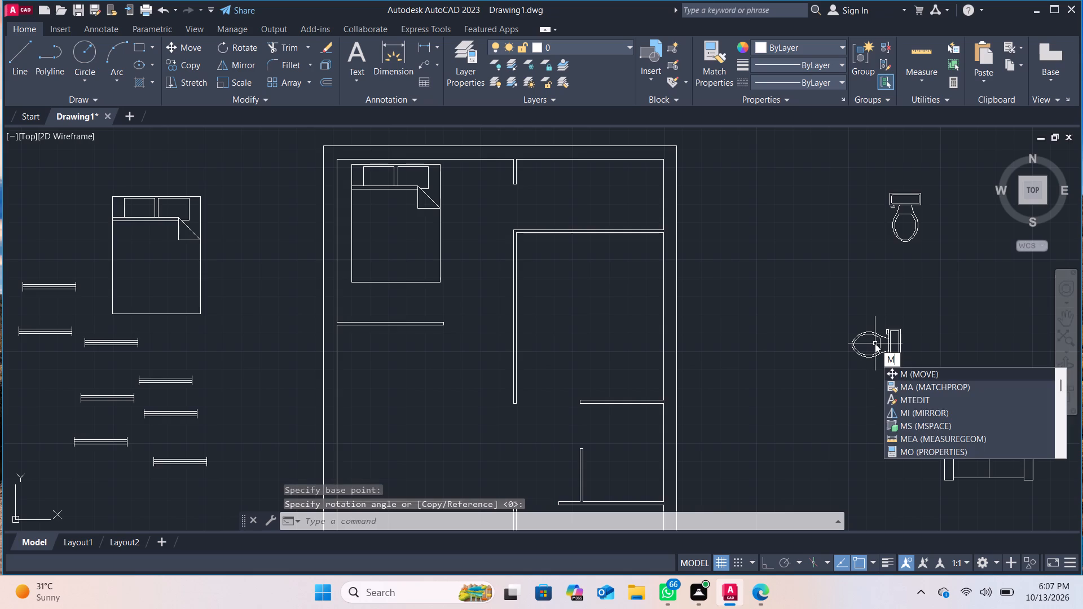
{"action": "left_click", "coordinate": [923, 369]}
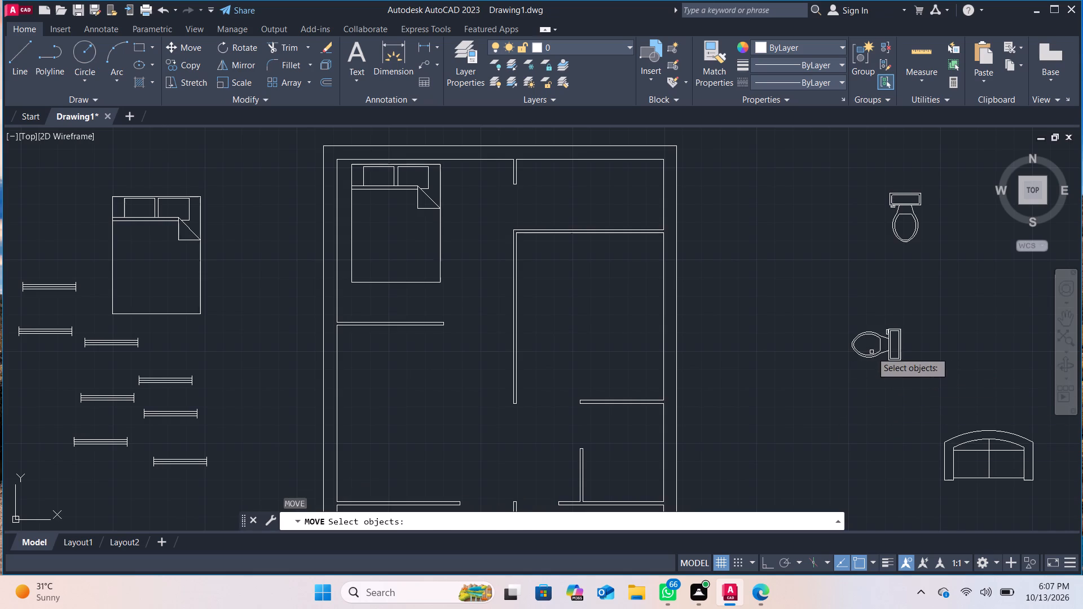
{"action": "left_click", "coordinate": [871, 352]}
{"action": "left_click", "coordinate": [887, 350]}
{"action": "left_click", "coordinate": [893, 346]}
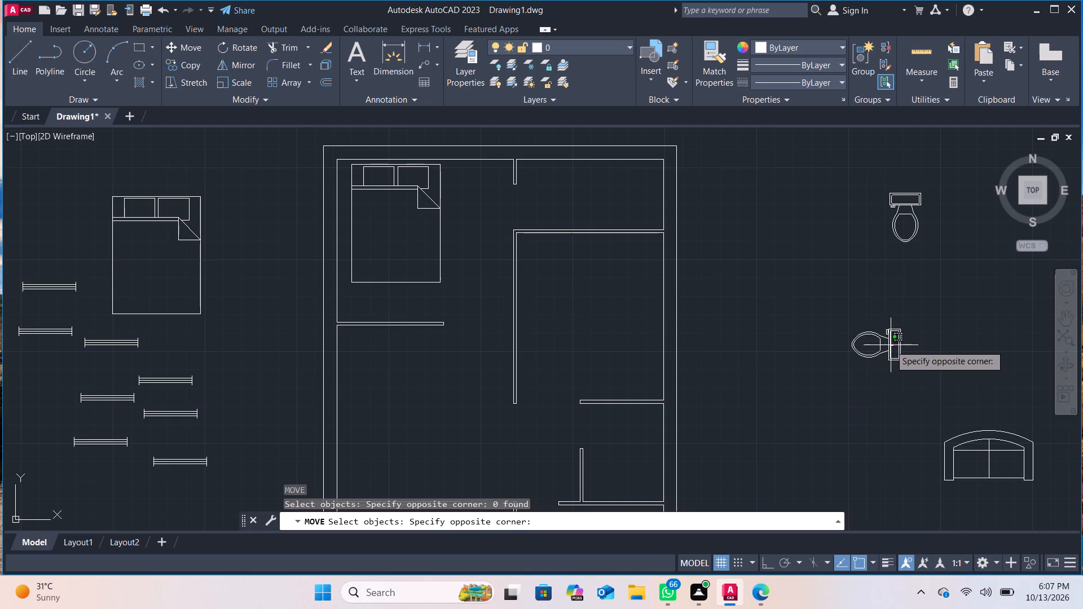
{"action": "left_click", "coordinate": [887, 345]}
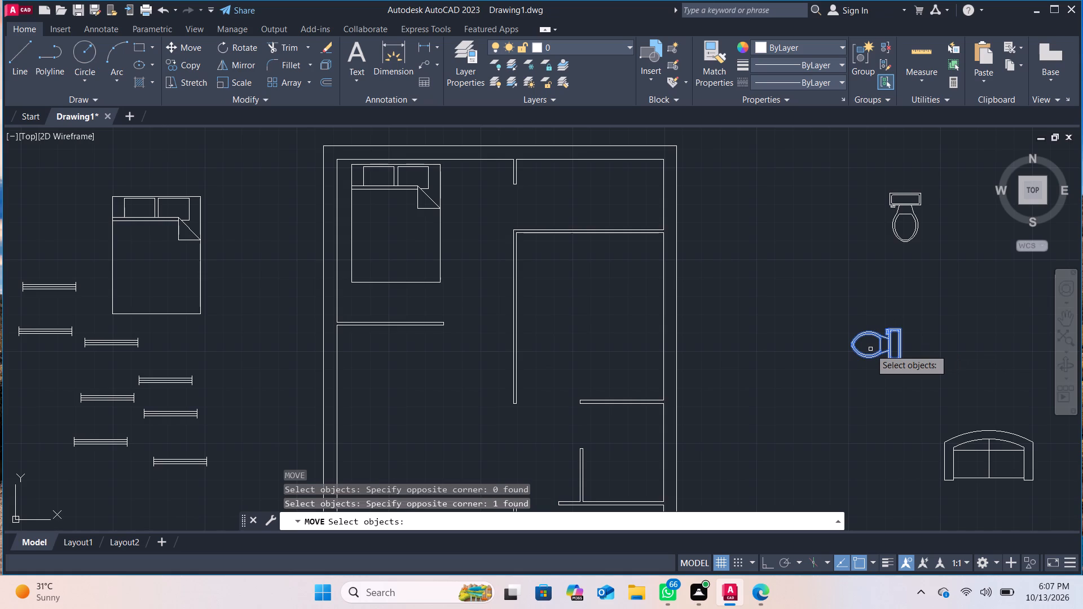
{"action": "key", "text": "Return"}
{"action": "left_click_drag", "start_coordinate": [870, 349], "coordinate": [854, 347]}
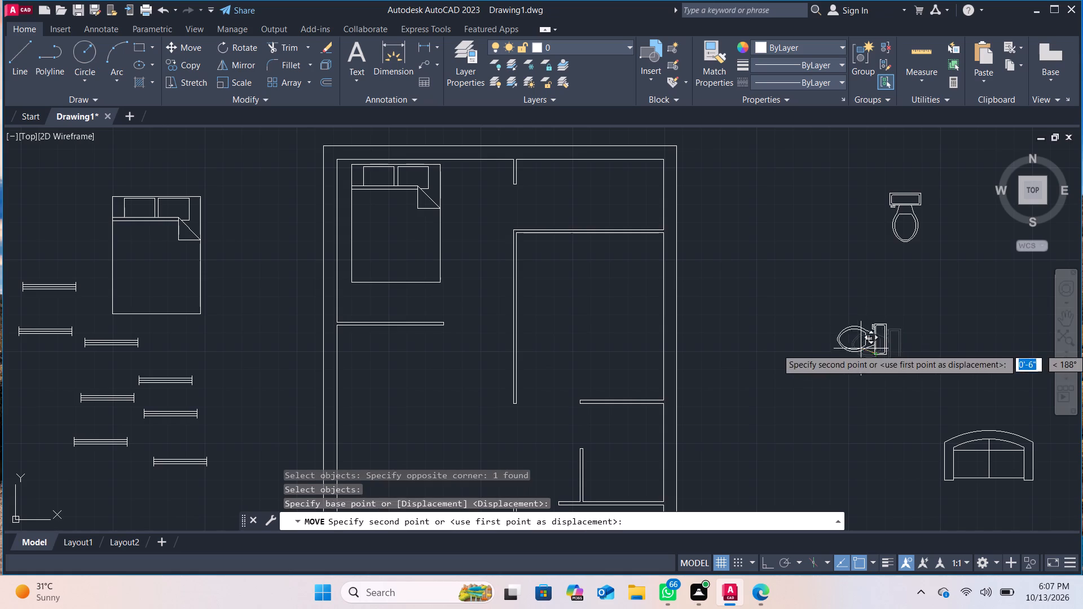
{"action": "left_click_drag", "start_coordinate": [854, 347], "coordinate": [623, 215]}
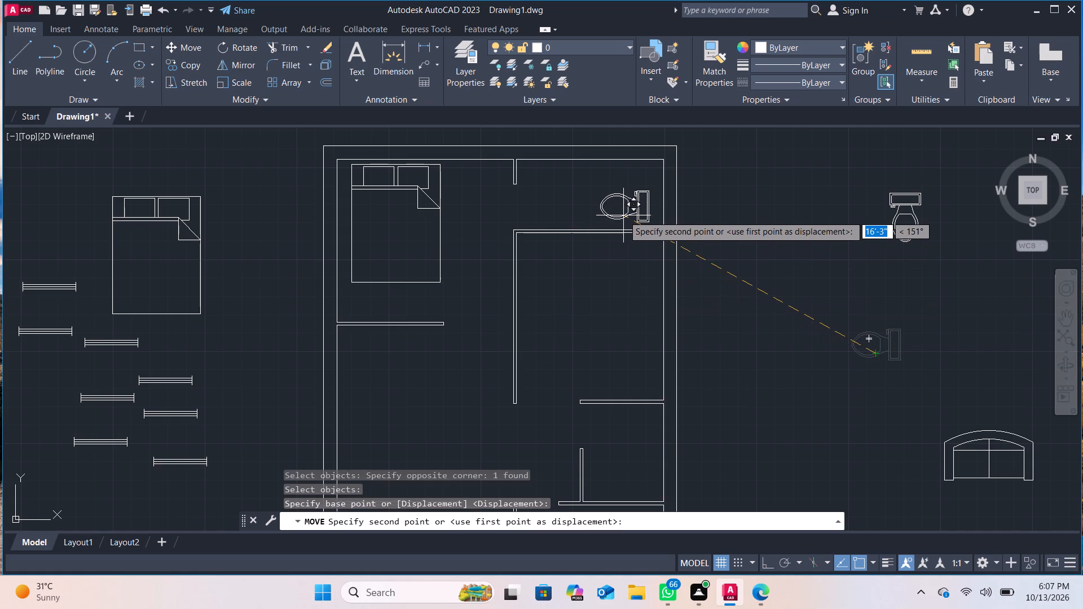
{"action": "left_click_drag", "start_coordinate": [623, 215], "coordinate": [623, 211]}
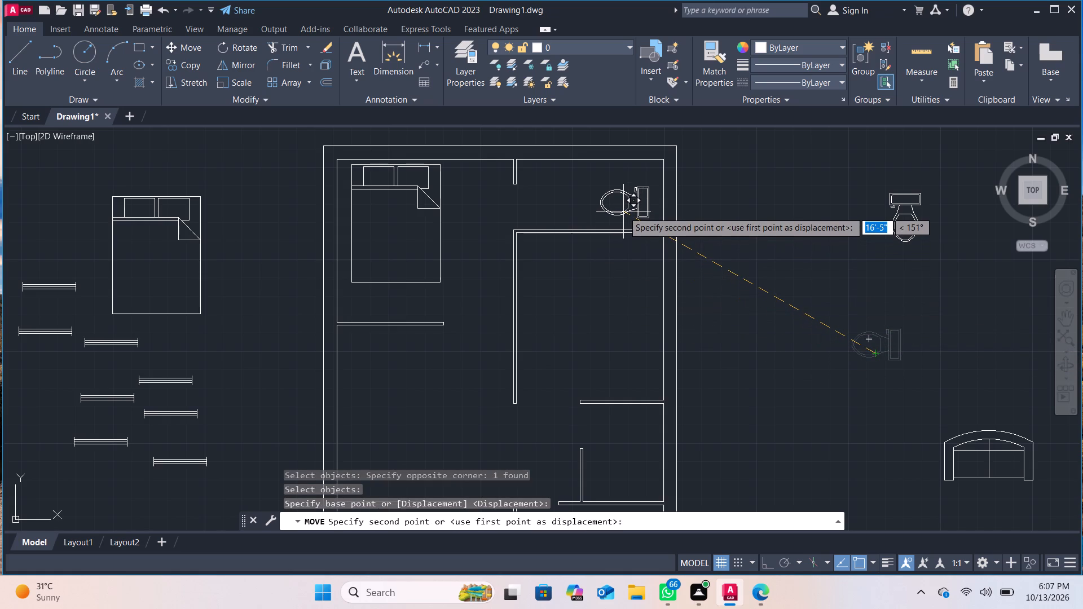
{"action": "left_click_drag", "start_coordinate": [623, 211], "coordinate": [635, 200]}
{"action": "left_click", "coordinate": [635, 200]}
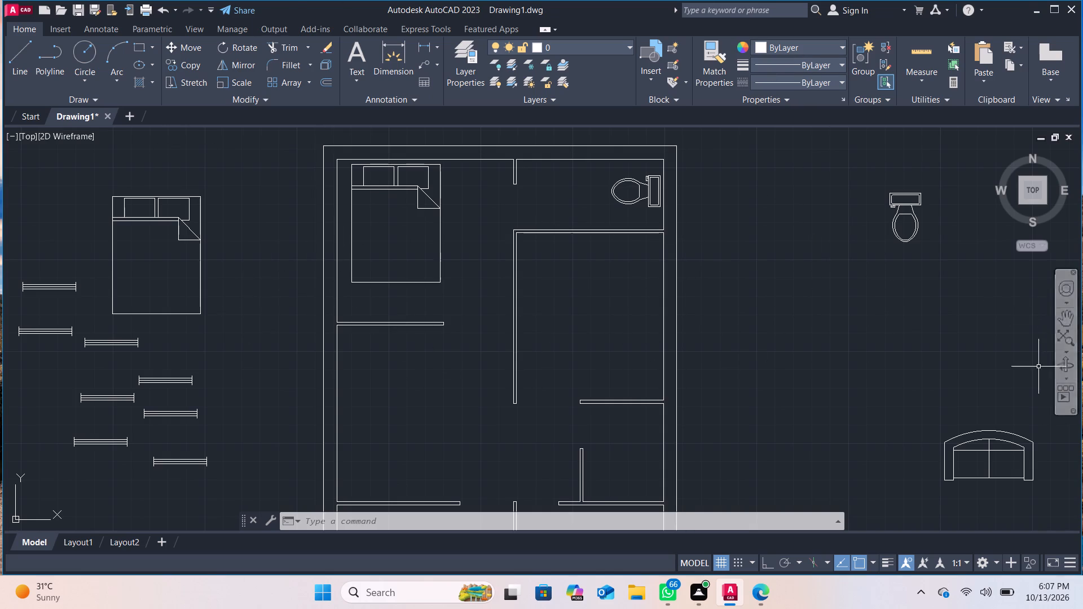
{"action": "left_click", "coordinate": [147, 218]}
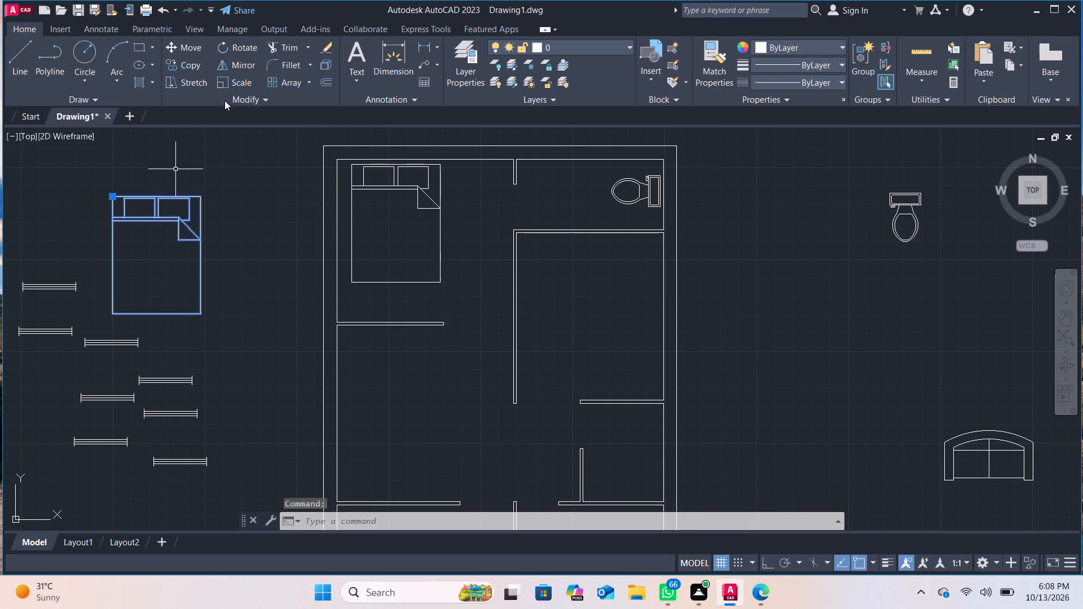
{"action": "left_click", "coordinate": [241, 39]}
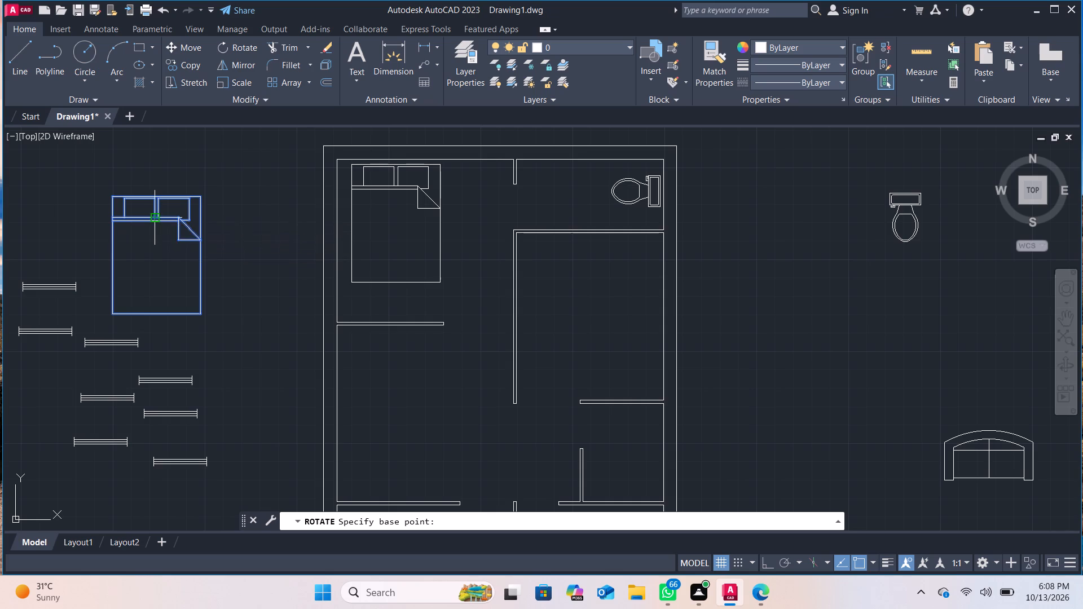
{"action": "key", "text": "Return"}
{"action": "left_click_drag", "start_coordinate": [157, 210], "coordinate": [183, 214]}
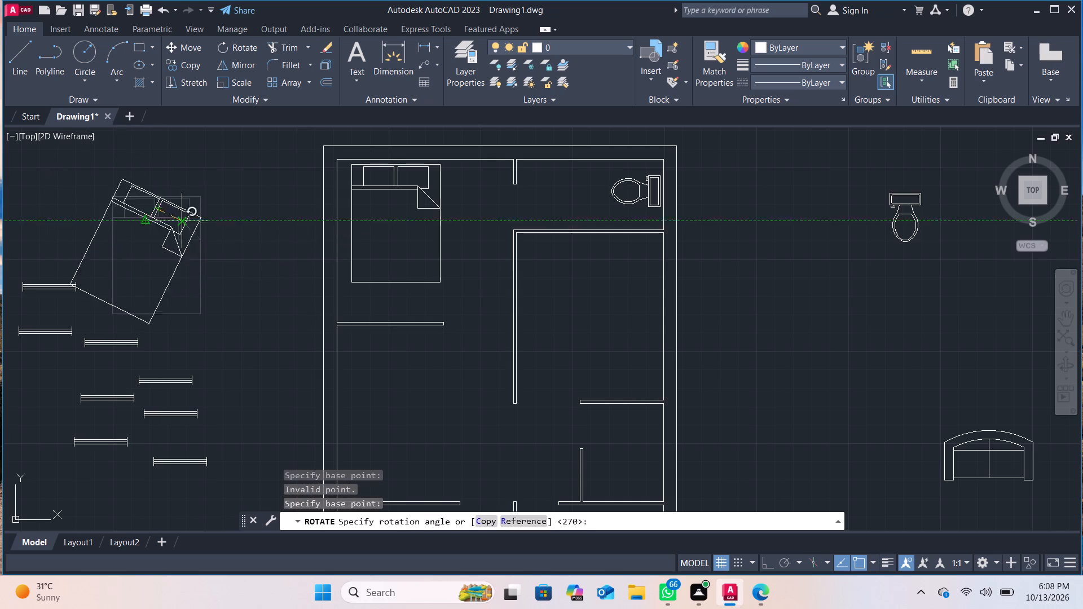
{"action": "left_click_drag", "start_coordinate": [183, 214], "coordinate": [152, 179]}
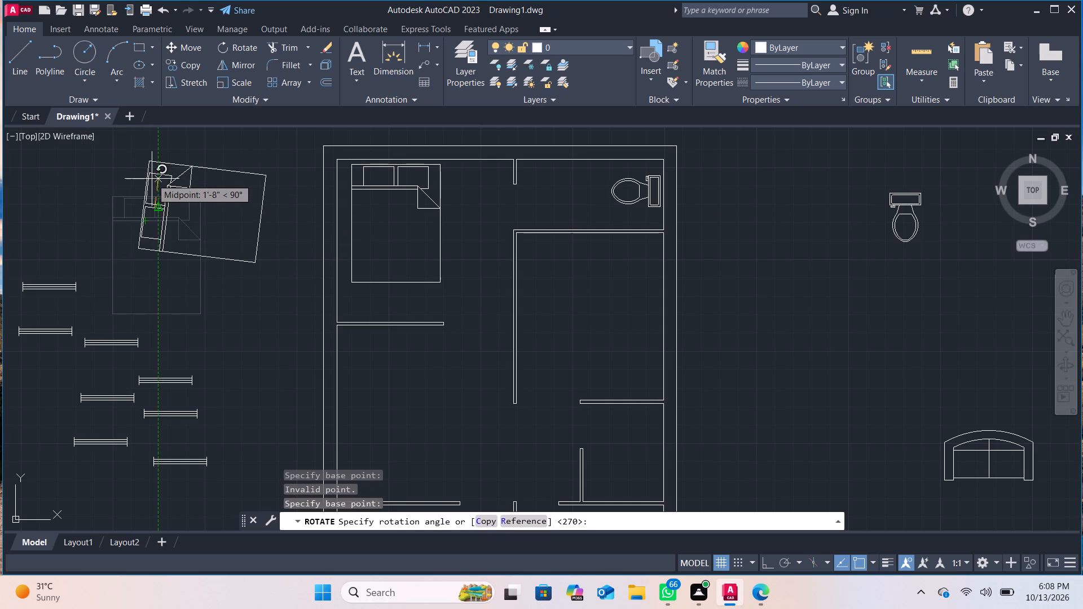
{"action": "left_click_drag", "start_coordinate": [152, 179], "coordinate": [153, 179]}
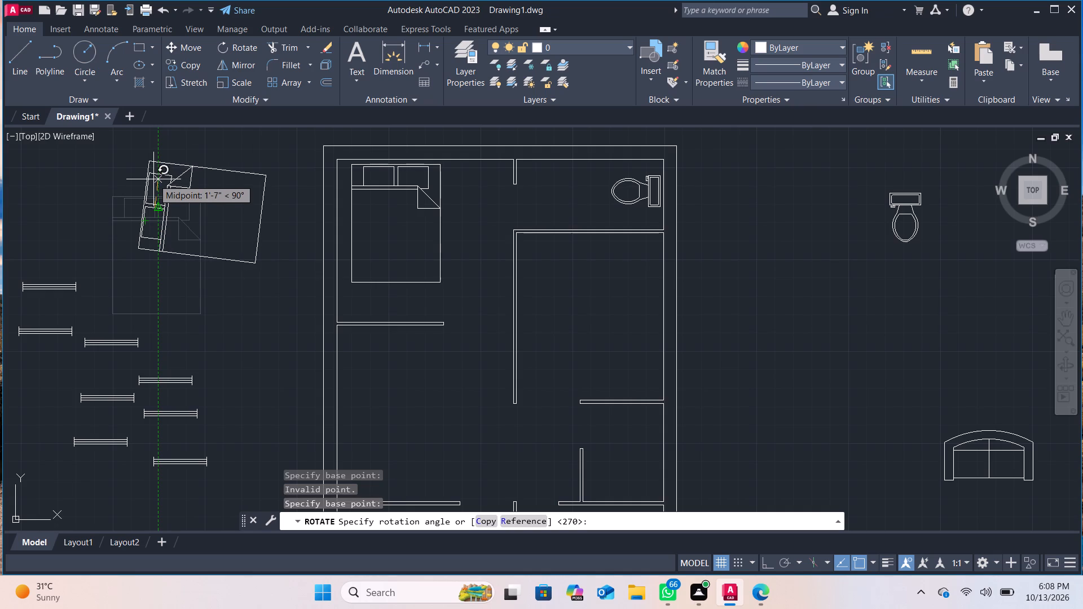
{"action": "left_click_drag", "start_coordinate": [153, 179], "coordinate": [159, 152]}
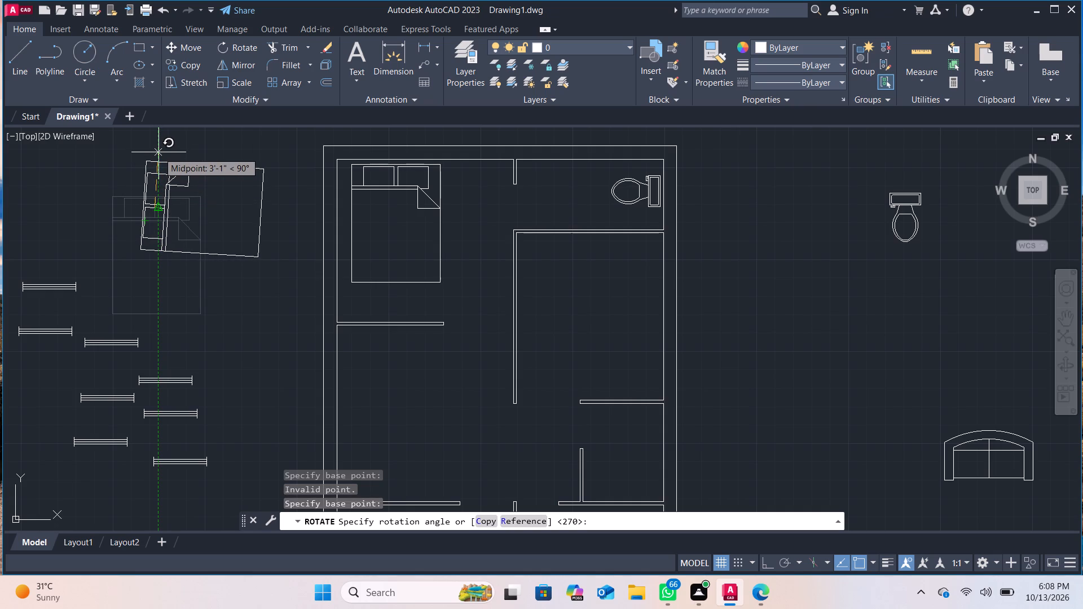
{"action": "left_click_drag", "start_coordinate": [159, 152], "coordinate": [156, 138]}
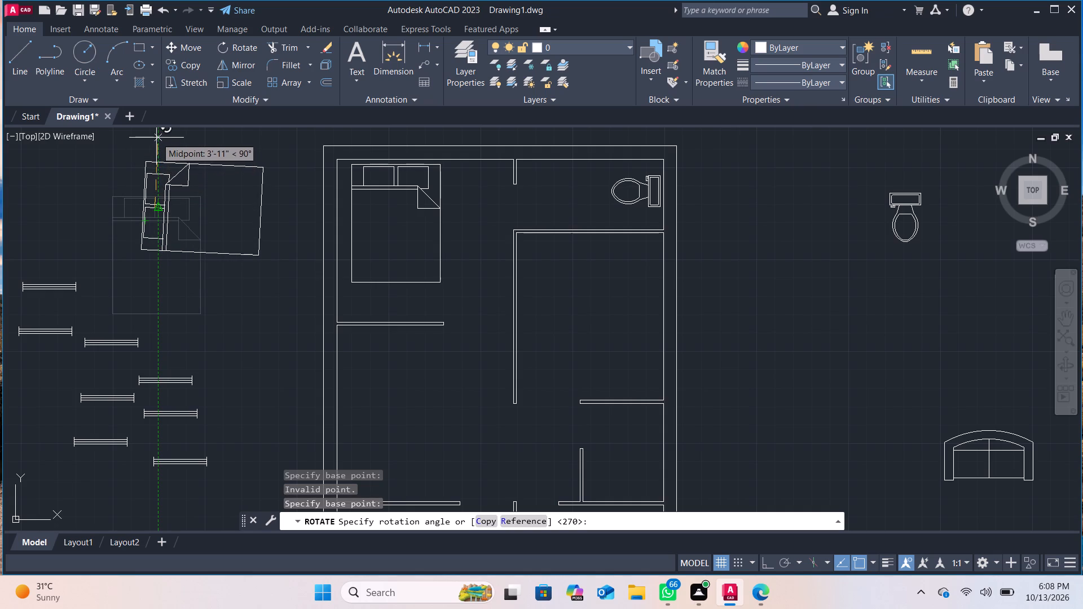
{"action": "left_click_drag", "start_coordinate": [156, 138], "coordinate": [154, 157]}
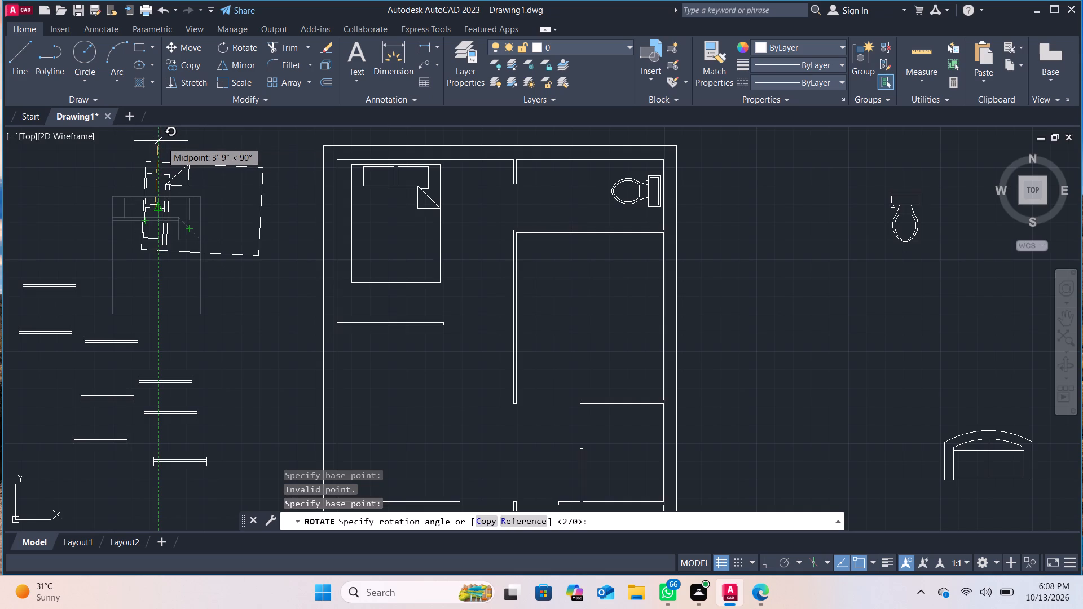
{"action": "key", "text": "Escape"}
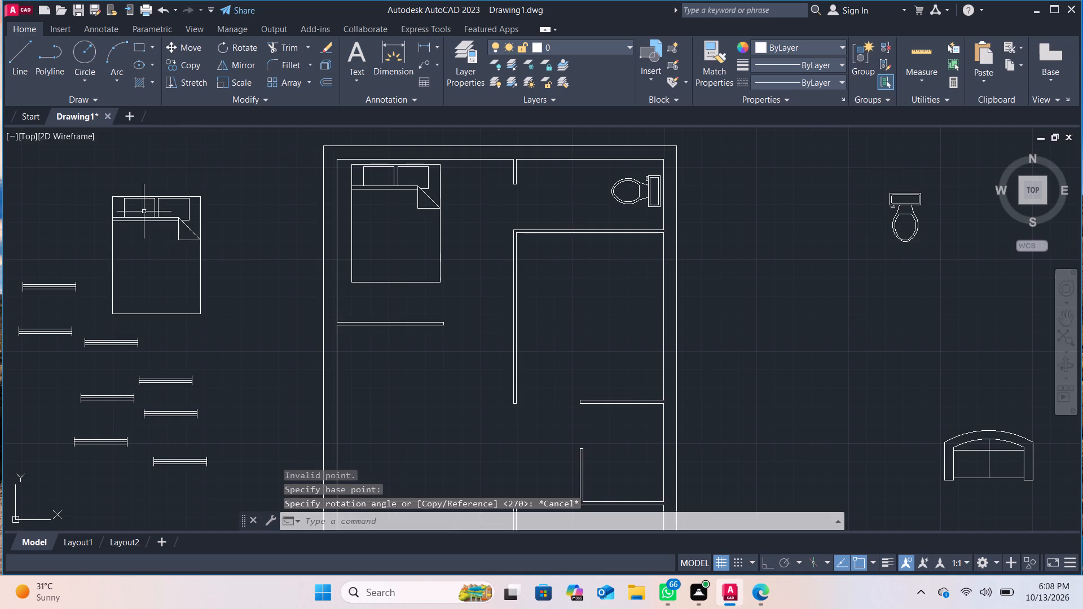
Rotate the bed left of the floor plan by 90° about its headboard midpoint so the pillows face left.
{"action": "left_click", "coordinate": [143, 215]}
{"action": "left_click", "coordinate": [159, 206]}
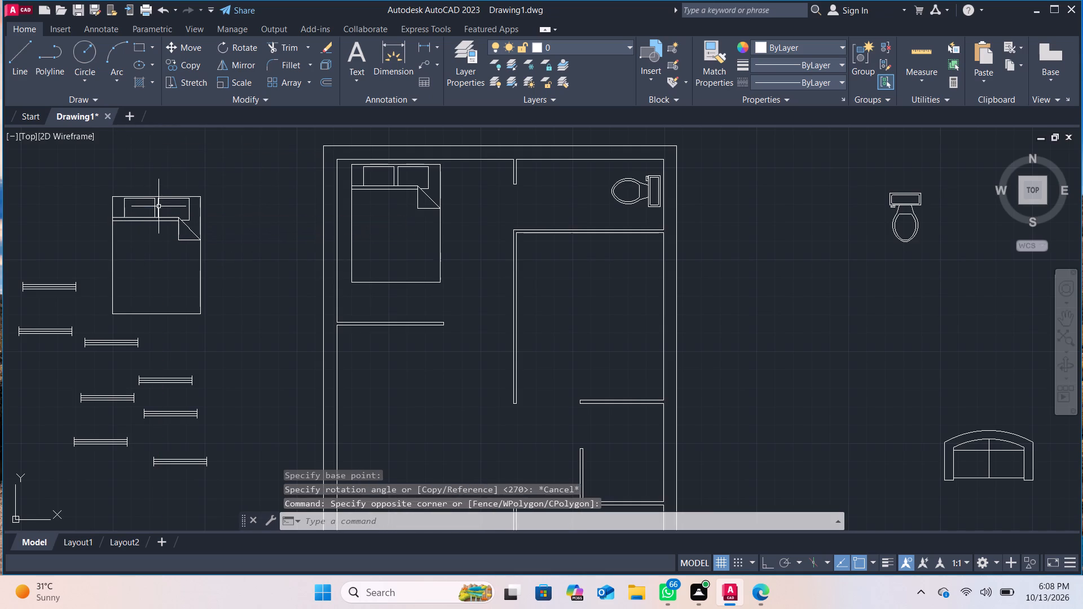
{"action": "left_click", "coordinate": [186, 226]}
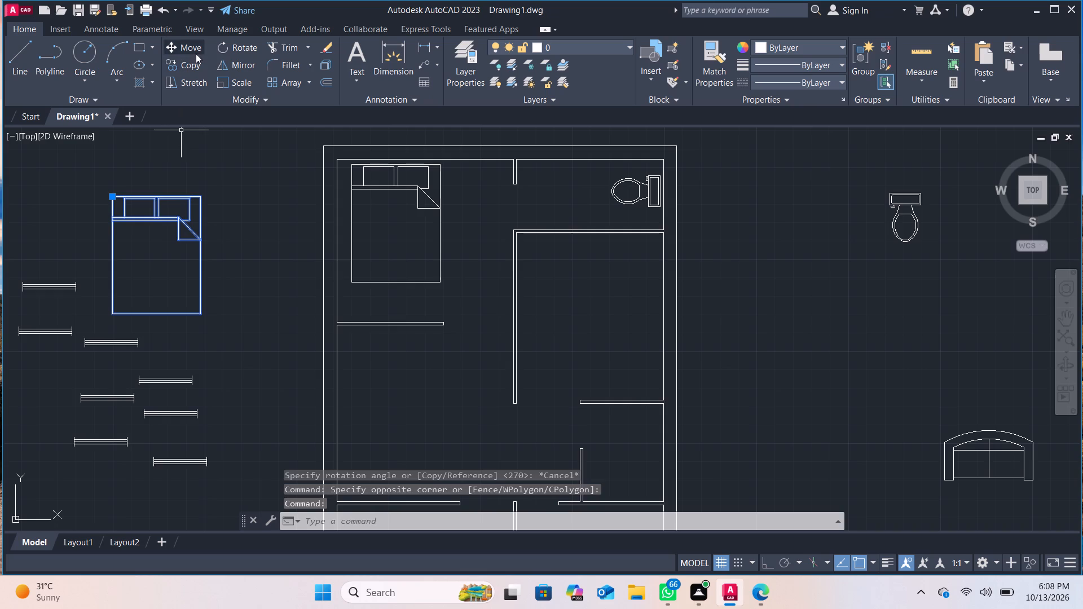
{"action": "left_click", "coordinate": [237, 54]}
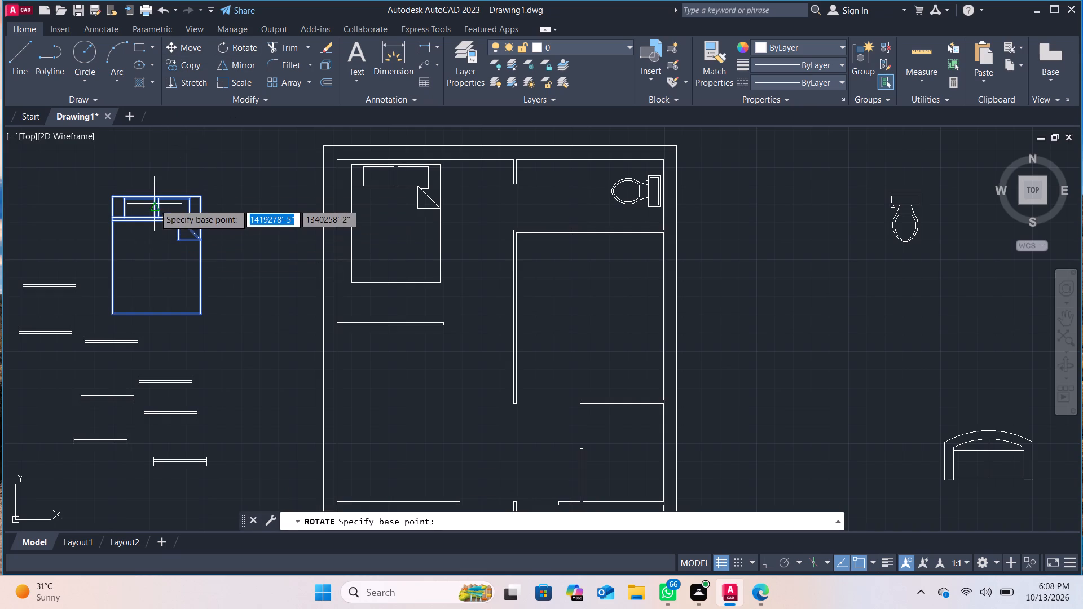
{"action": "left_click", "coordinate": [156, 192]}
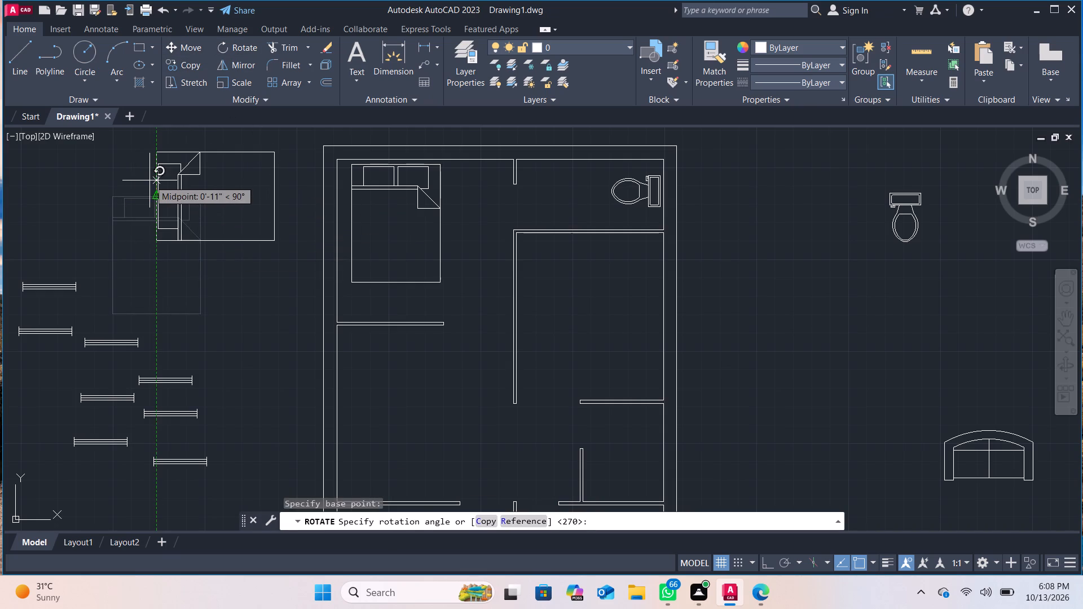
{"action": "left_click", "coordinate": [149, 180]}
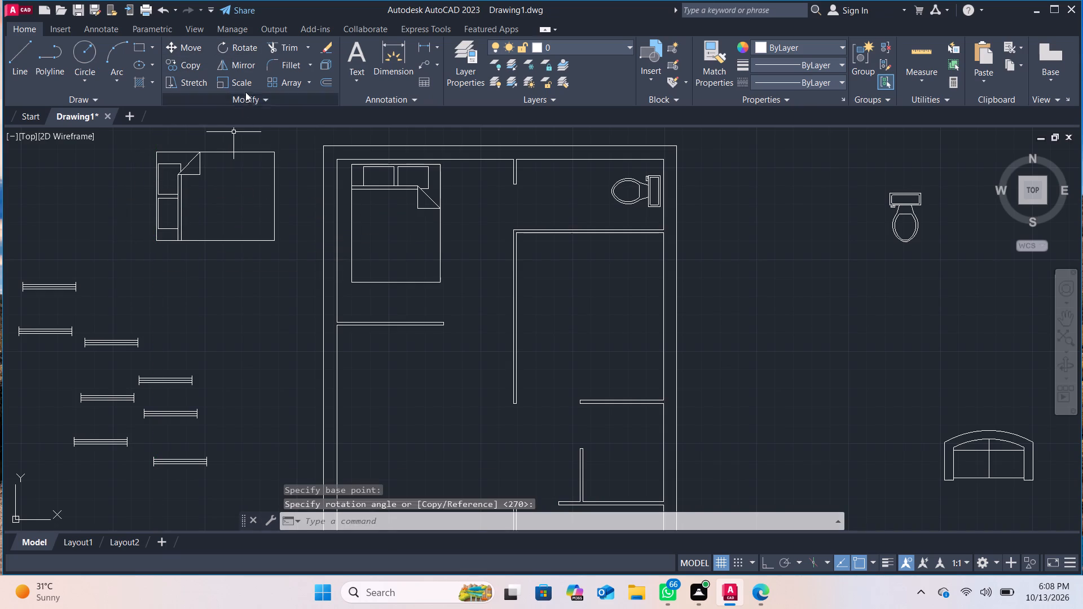
Move the rotated bed into the right-hand room below the toilet room, near that room's upper-left corner.
{"action": "left_click", "coordinate": [193, 51]}
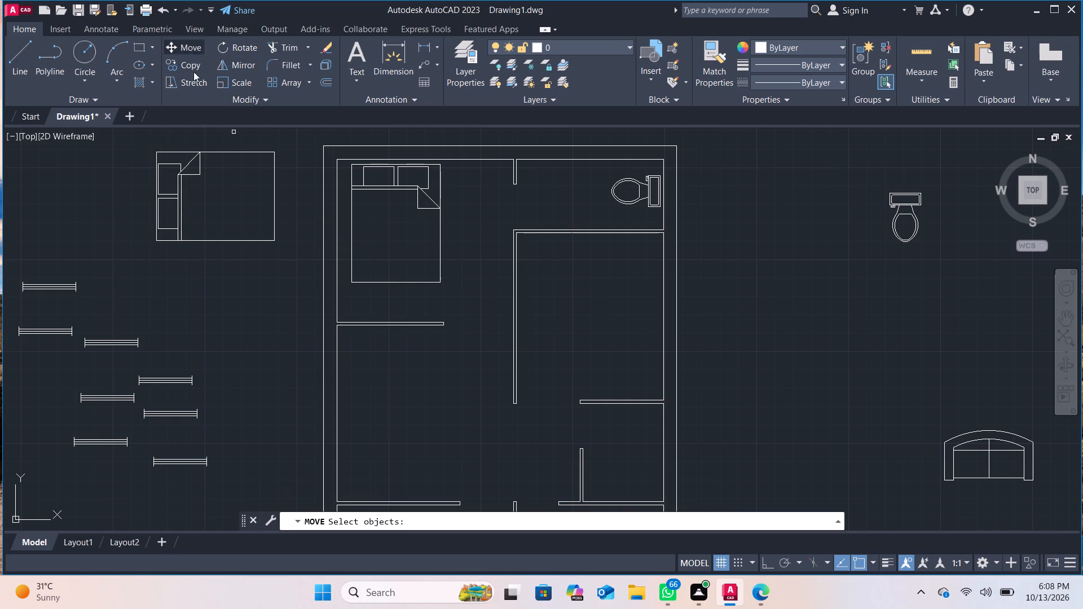
{"action": "left_click", "coordinate": [182, 183]}
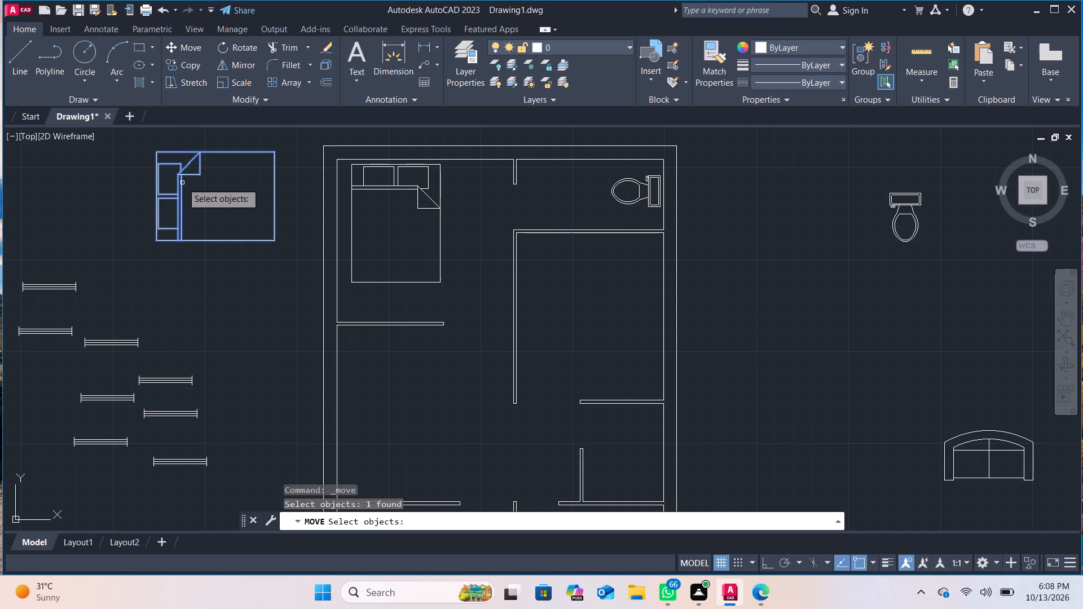
{"action": "key", "text": "Return"}
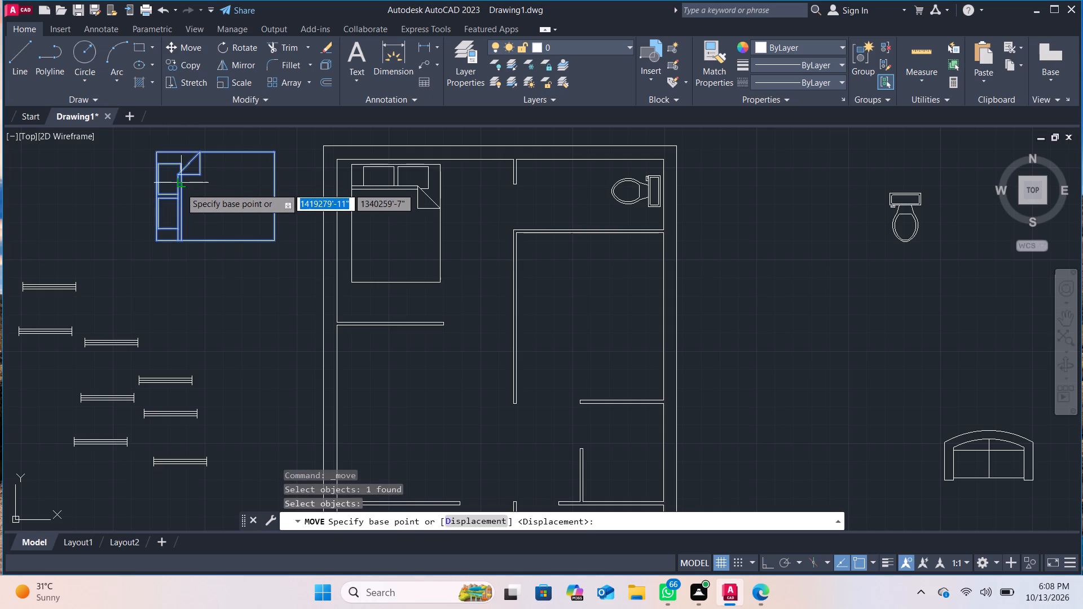
{"action": "left_click_drag", "start_coordinate": [205, 192], "coordinate": [327, 347]}
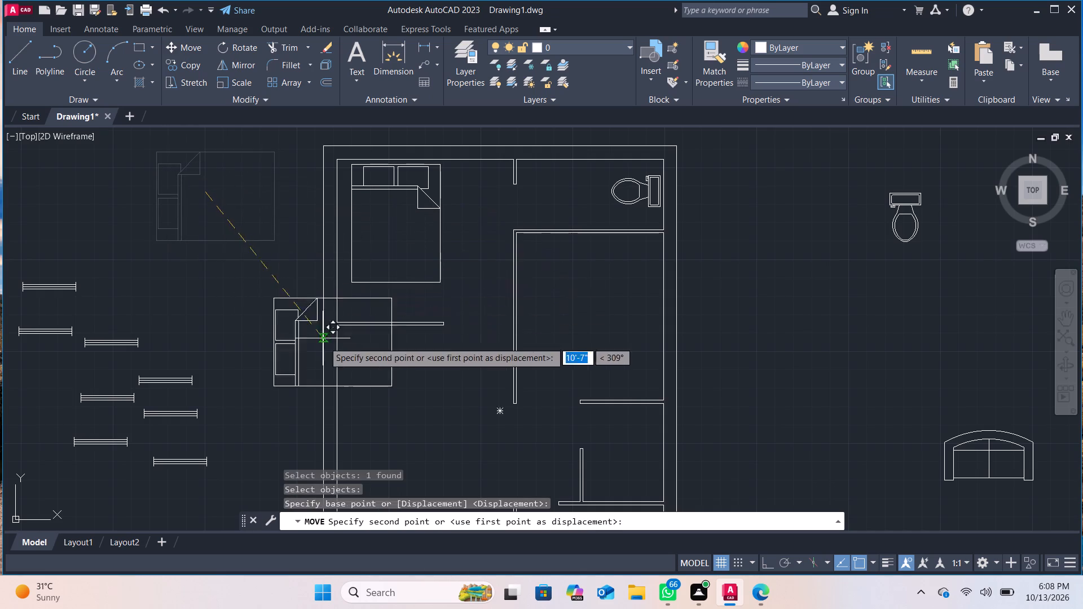
{"action": "left_click_drag", "start_coordinate": [327, 347], "coordinate": [381, 394]}
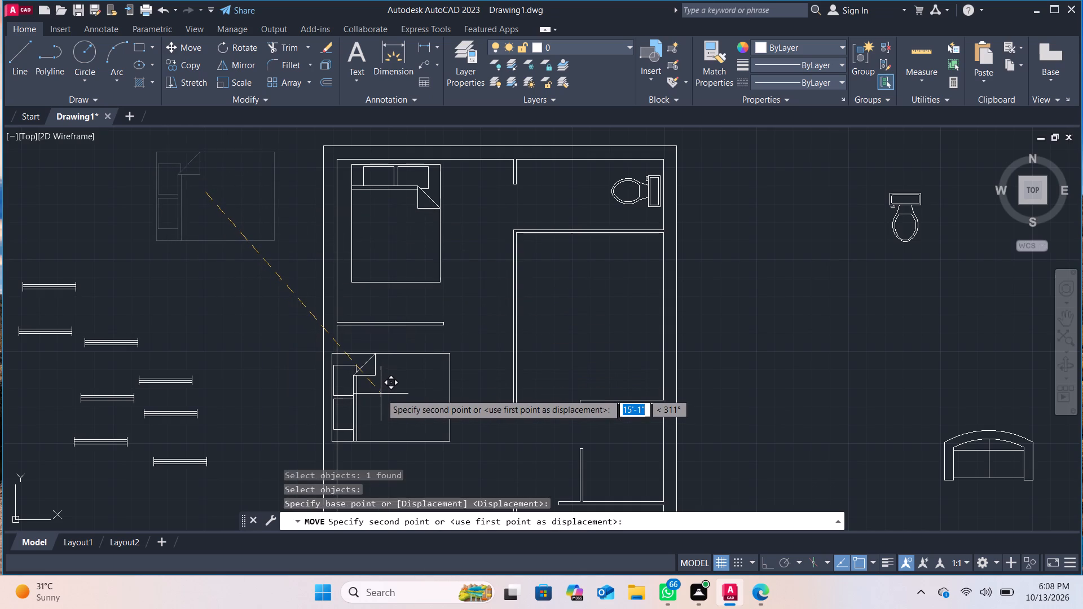
{"action": "left_click_drag", "start_coordinate": [381, 394], "coordinate": [576, 320]}
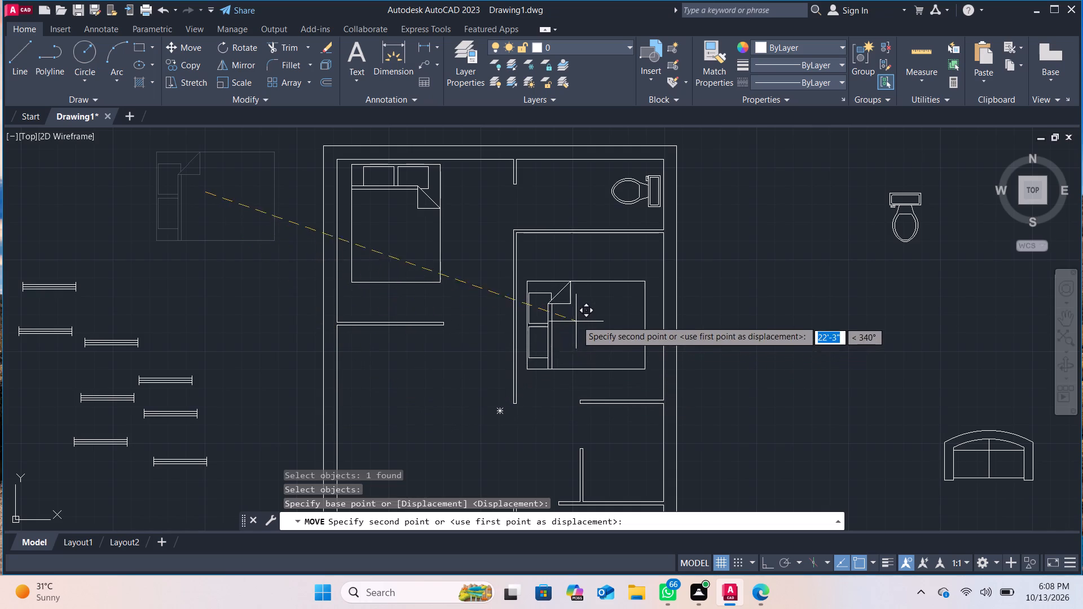
{"action": "left_click_drag", "start_coordinate": [576, 320], "coordinate": [571, 278]}
{"action": "left_click", "coordinate": [570, 277]}
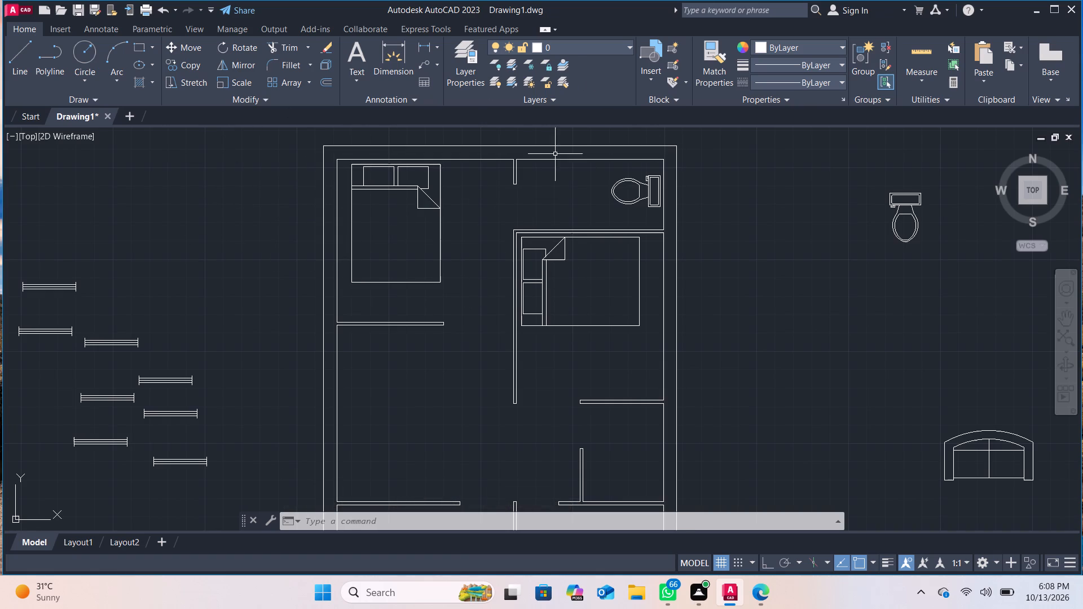
Rotate the sofa outside the floor plan by 90° about the midpoint of its curved back so the back faces left.
{"action": "left_click", "coordinate": [984, 460]}
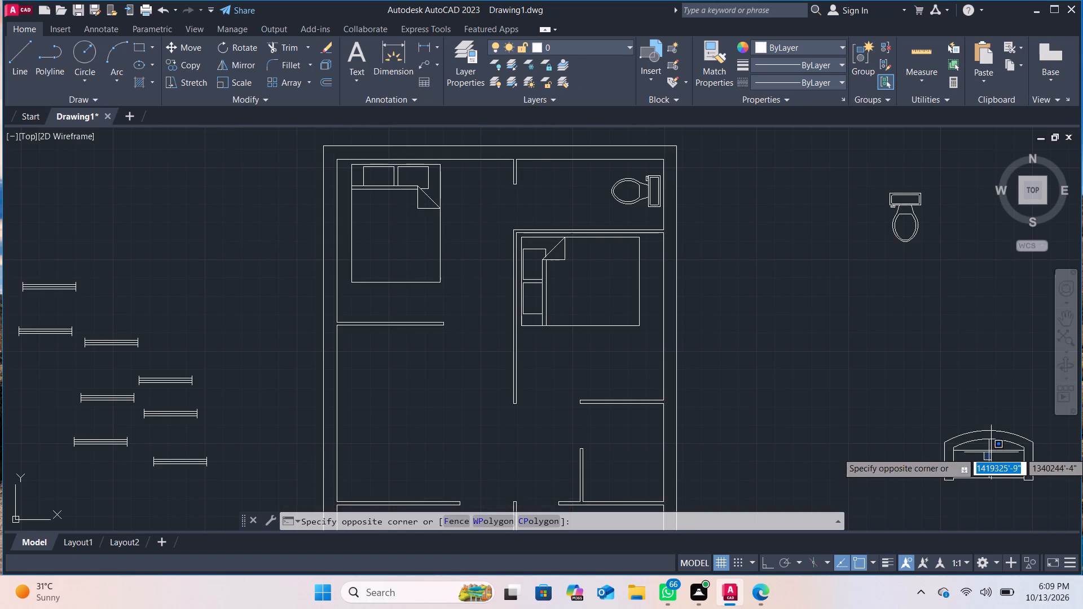
{"action": "left_click", "coordinate": [991, 452]}
{"action": "left_click", "coordinate": [988, 444]}
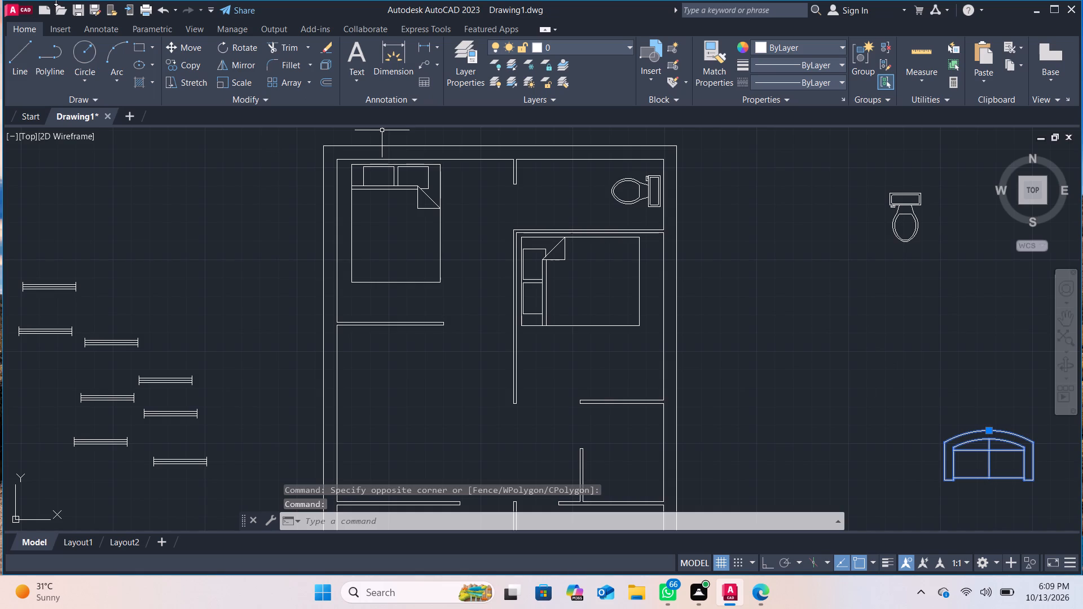
{"action": "left_click", "coordinate": [241, 48]}
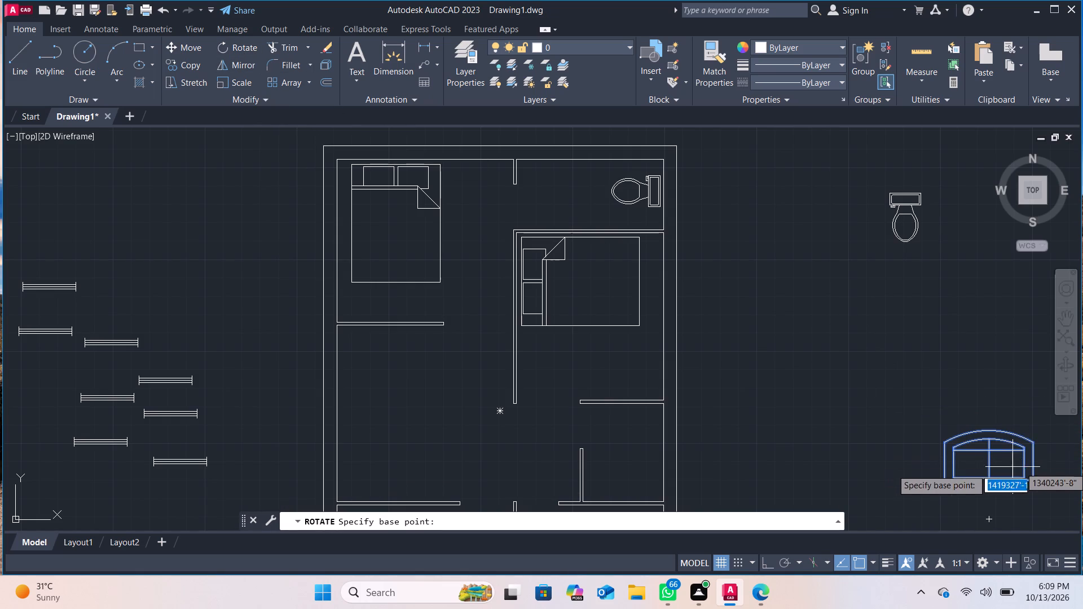
{"action": "left_click_drag", "start_coordinate": [992, 438], "coordinate": [992, 438]}
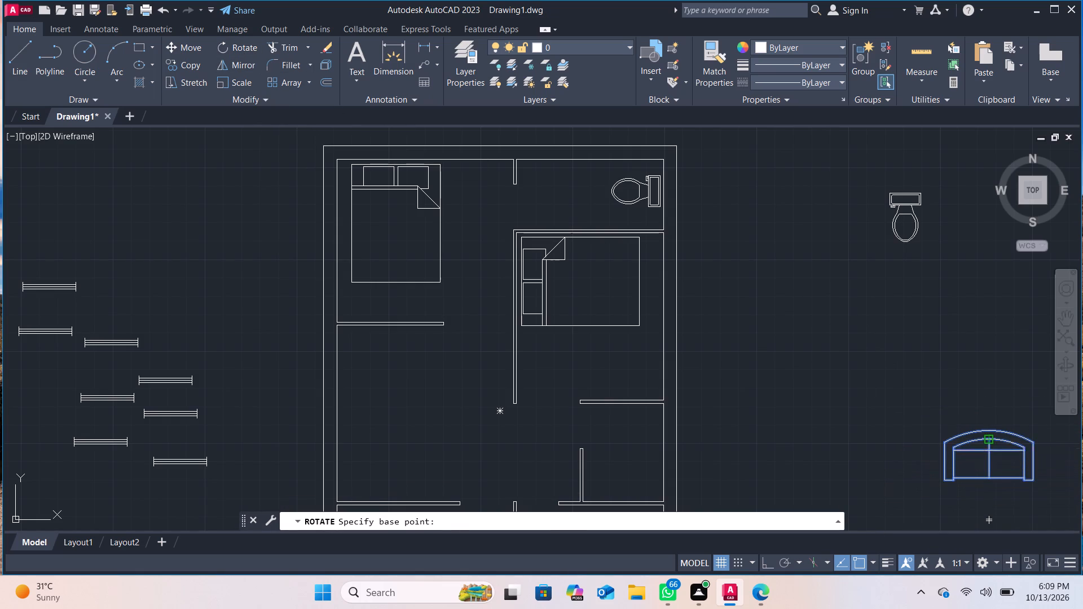
{"action": "left_click_drag", "start_coordinate": [992, 438], "coordinate": [992, 433]}
{"action": "left_click", "coordinate": [992, 433]}
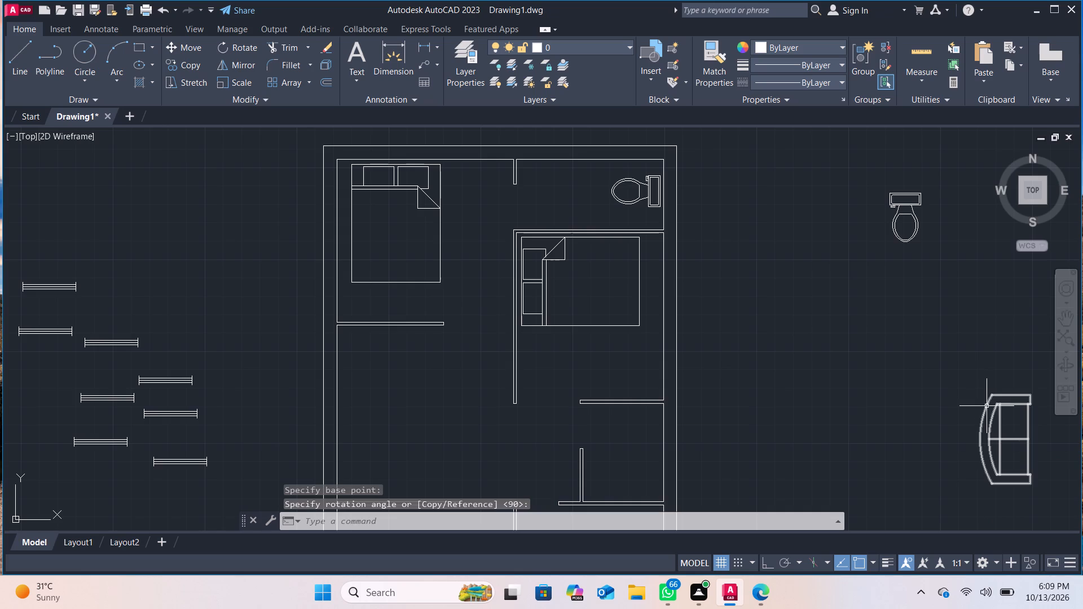
Move the rotated sofa into the floor plan's middle-left room, with its back against the left outer wall.
{"action": "left_click", "coordinate": [169, 42]}
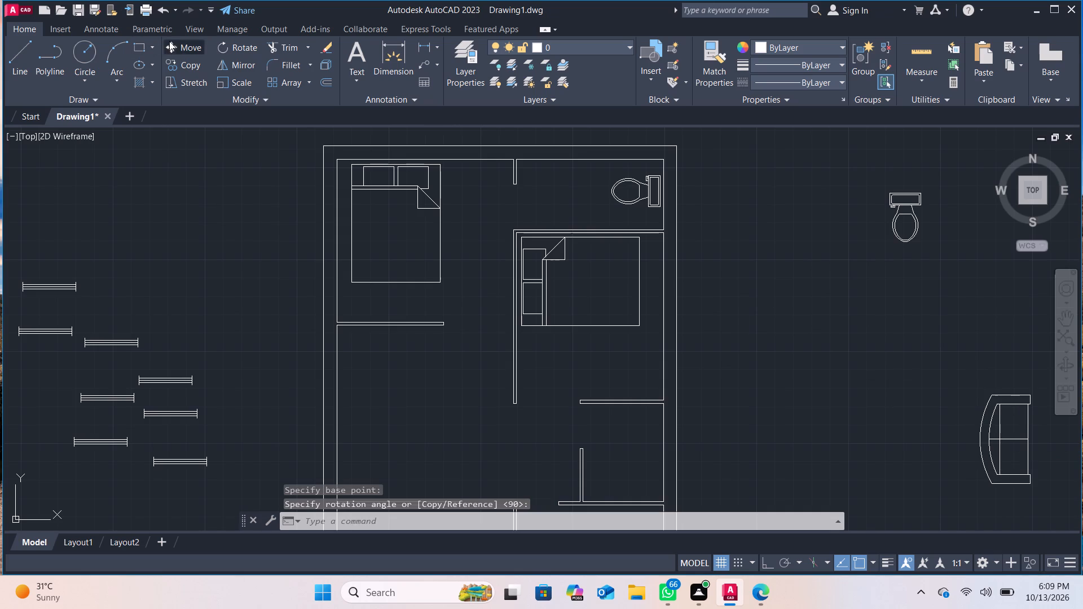
{"action": "left_click", "coordinate": [1001, 439]}
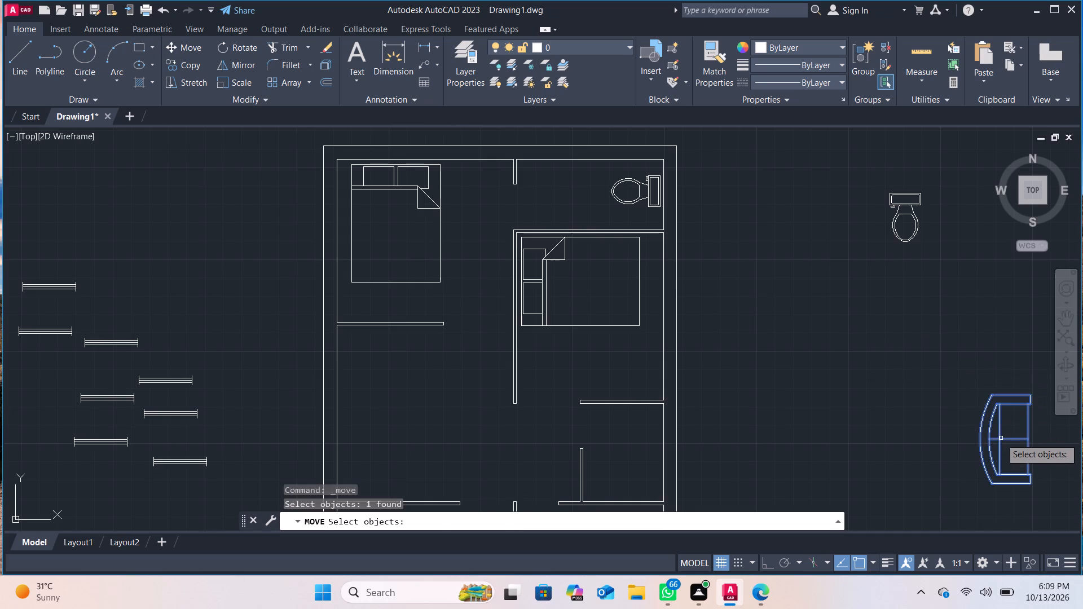
{"action": "key", "text": "Return"}
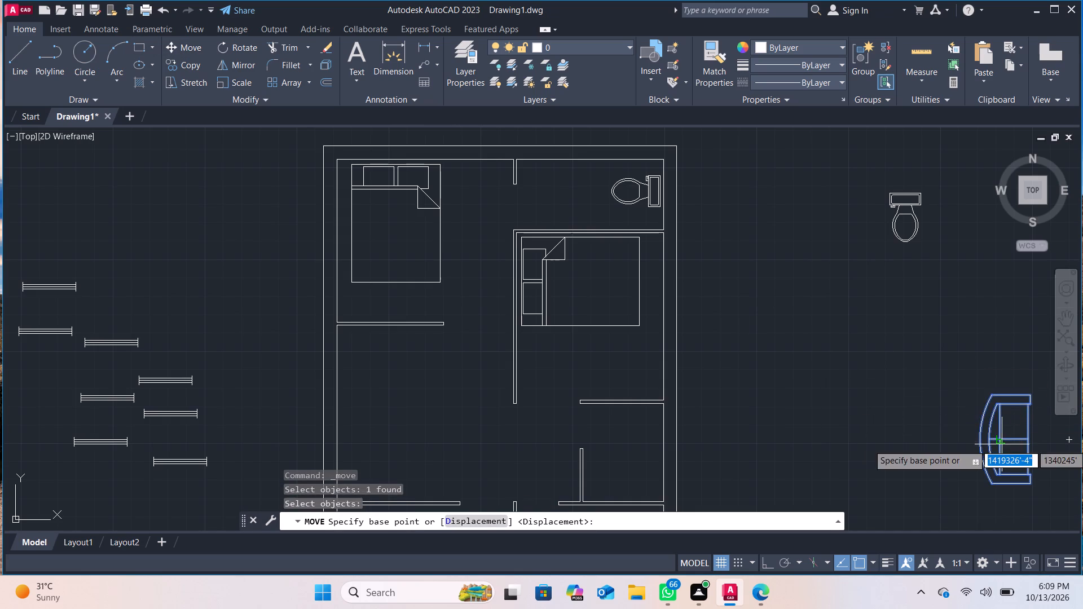
{"action": "left_click_drag", "start_coordinate": [1002, 444], "coordinate": [362, 391]}
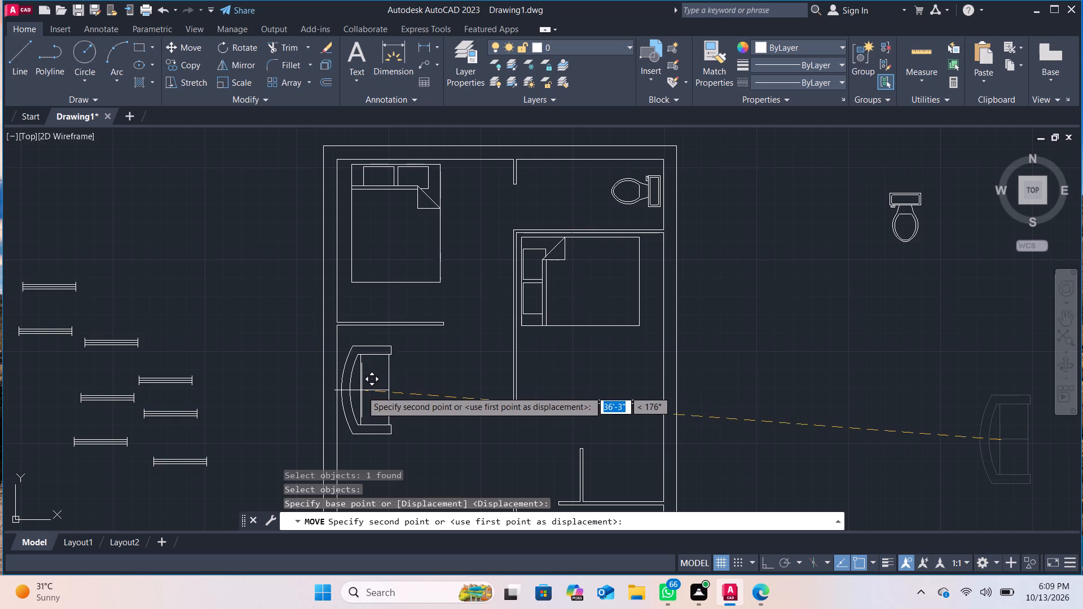
{"action": "left_click_drag", "start_coordinate": [362, 391], "coordinate": [359, 403]}
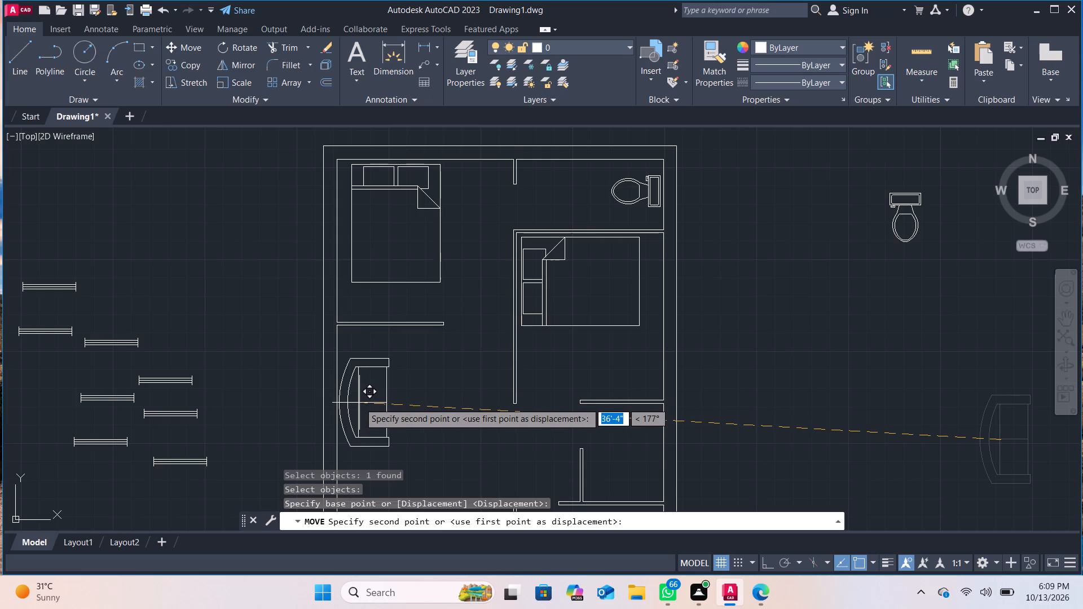
{"action": "left_click", "coordinate": [359, 403]}
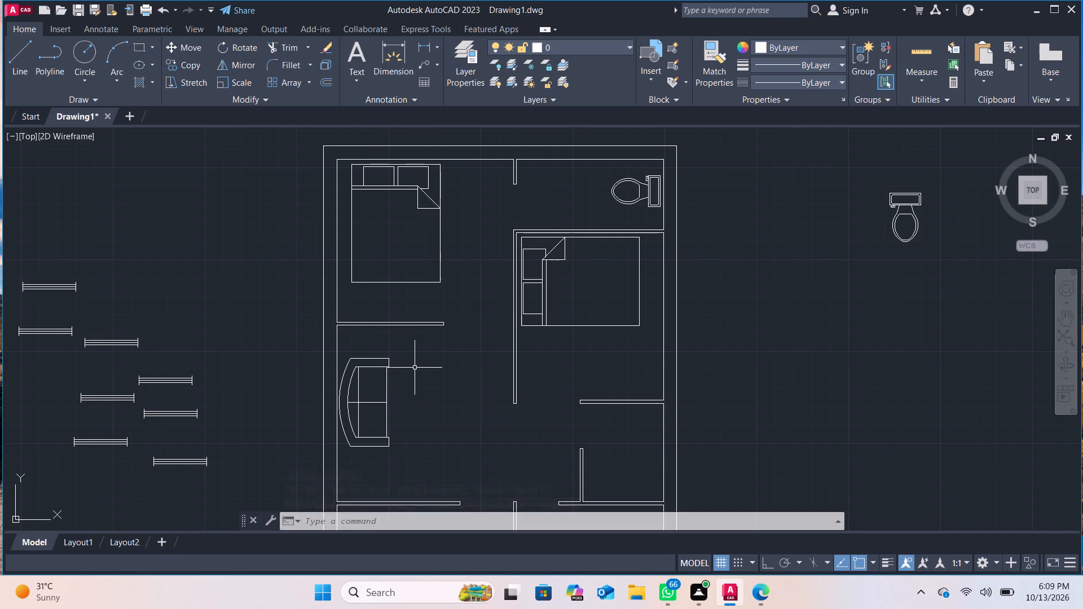
Erase all the loose window blocks lying left of the floor plan.
{"action": "middle_click_drag", "start_coordinate": [415, 368], "coordinate": [487, 125]}
{"action": "scroll", "coordinate": [469, 206], "scroll_direction": "down", "scroll_amount": 1}
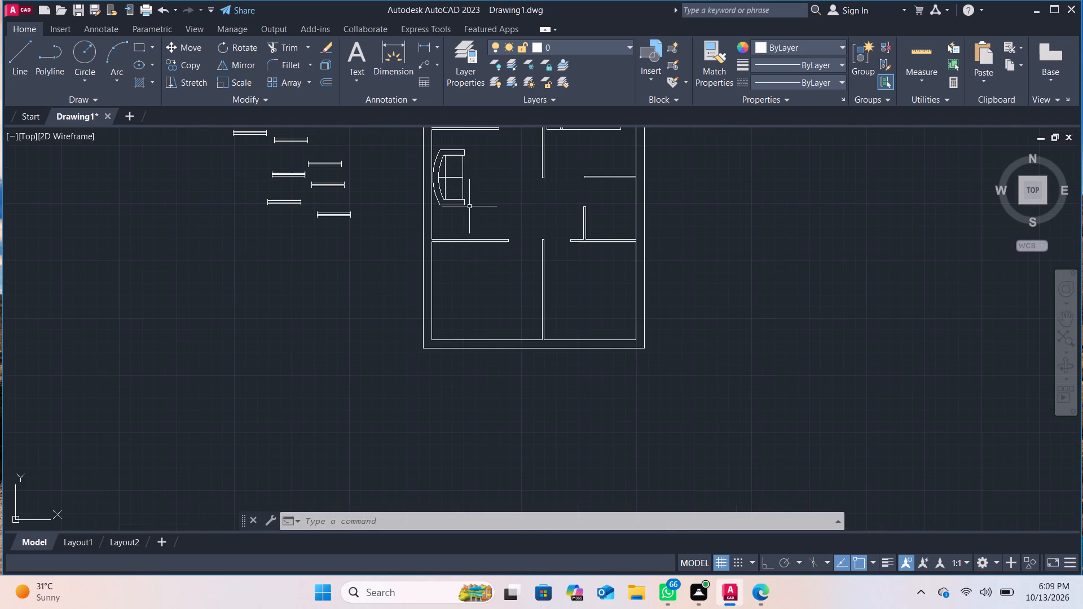
{"action": "middle_click_drag", "start_coordinate": [471, 219], "coordinate": [441, 295]}
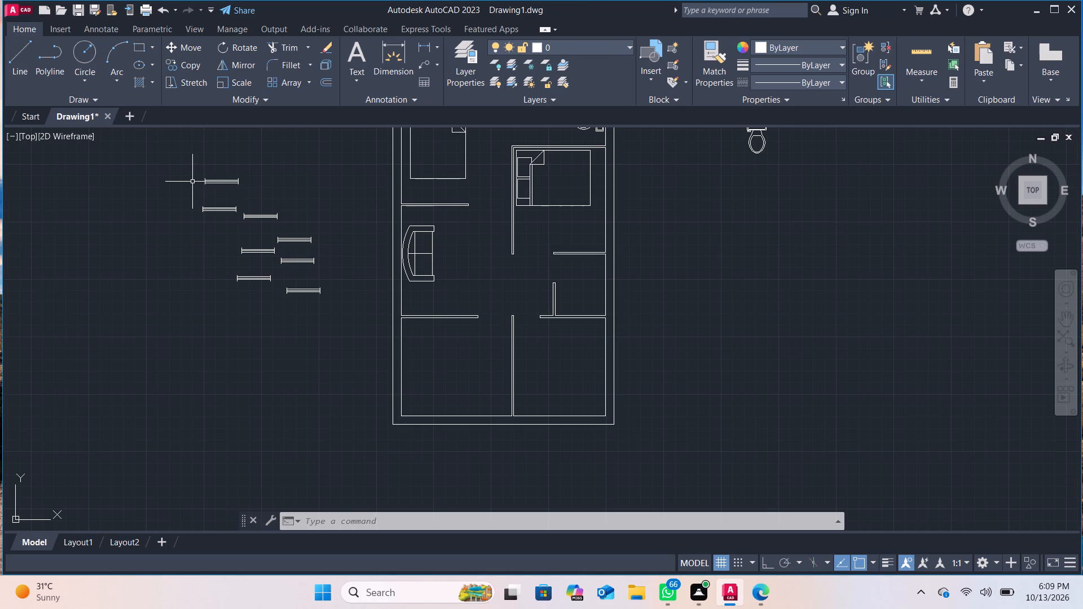
{"action": "left_click_drag", "start_coordinate": [193, 173], "coordinate": [329, 223]}
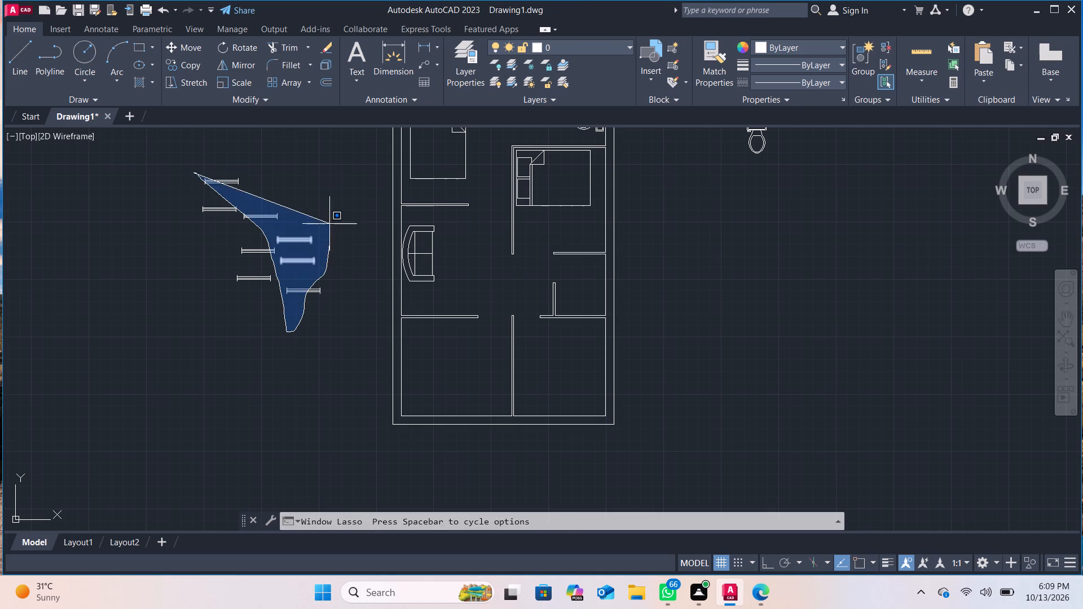
{"action": "left_click_drag", "start_coordinate": [329, 223], "coordinate": [208, 157]}
{"action": "key", "text": "e"}
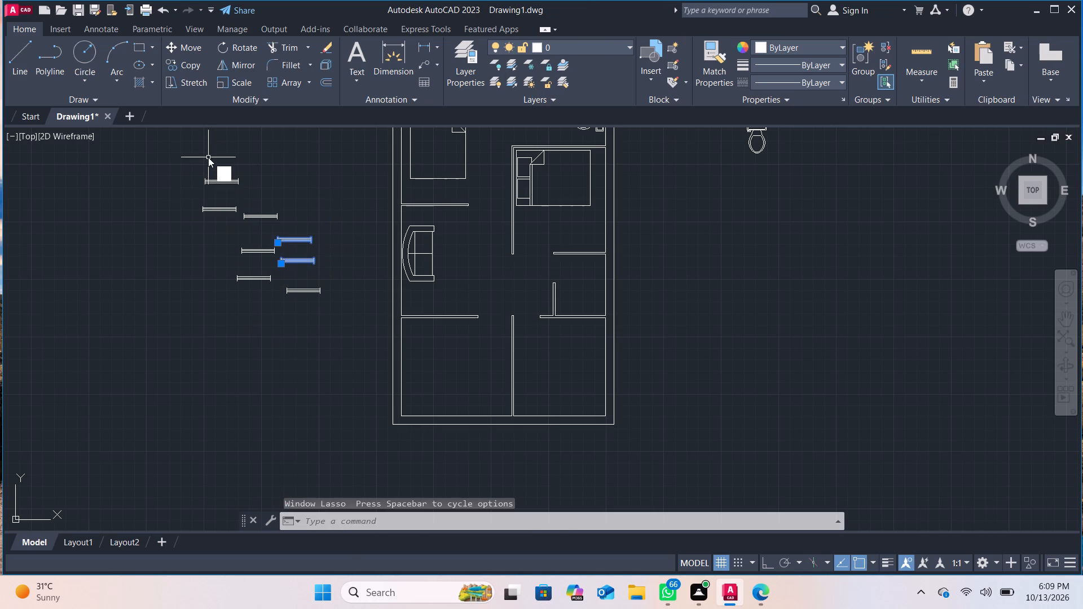
{"action": "key", "text": "Return"}
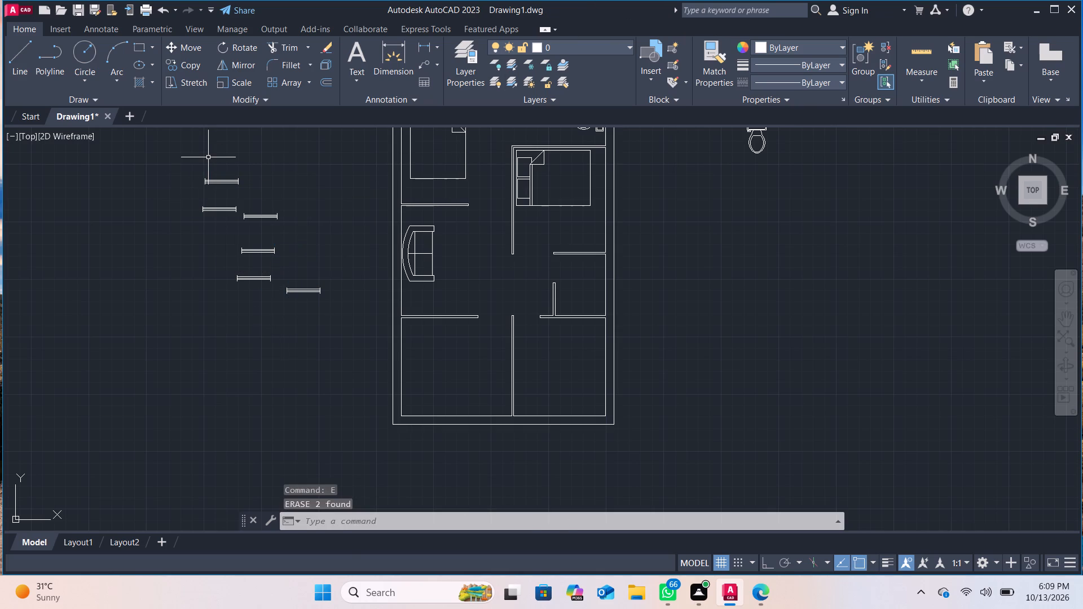
{"action": "left_click", "coordinate": [354, 343]}
{"action": "left_click_drag", "start_coordinate": [354, 342], "coordinate": [287, 283]}
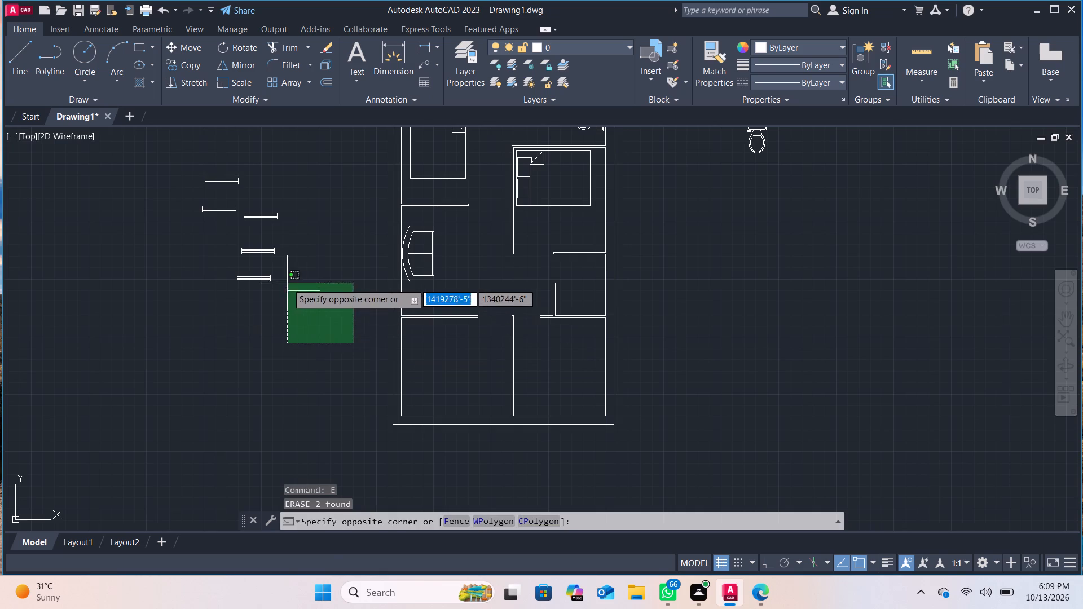
{"action": "left_click_drag", "start_coordinate": [287, 283], "coordinate": [191, 162]}
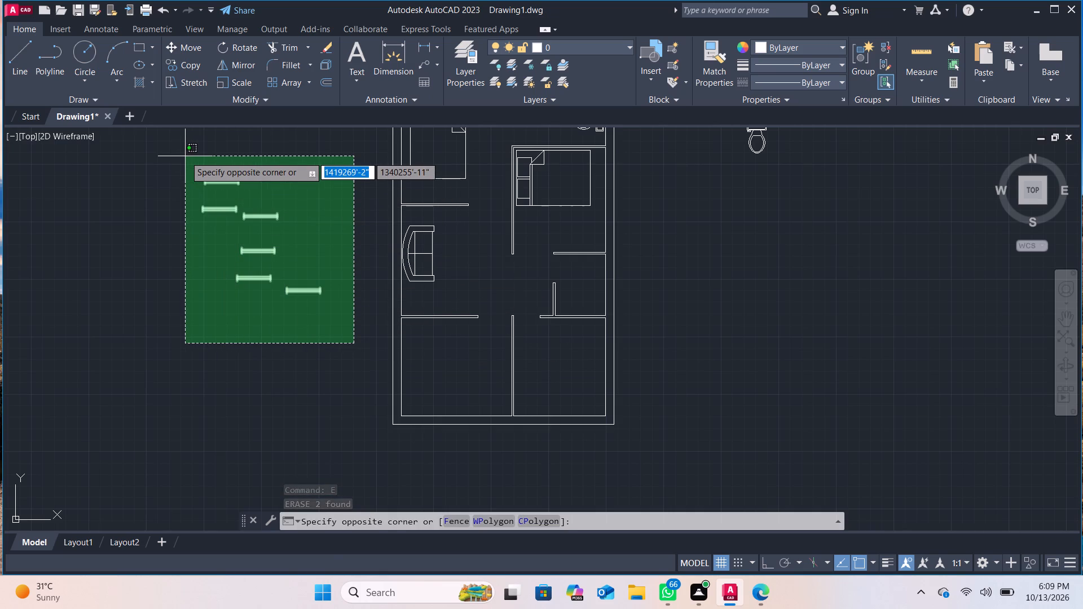
{"action": "left_click", "coordinate": [185, 156]}
{"action": "key", "text": "e"}
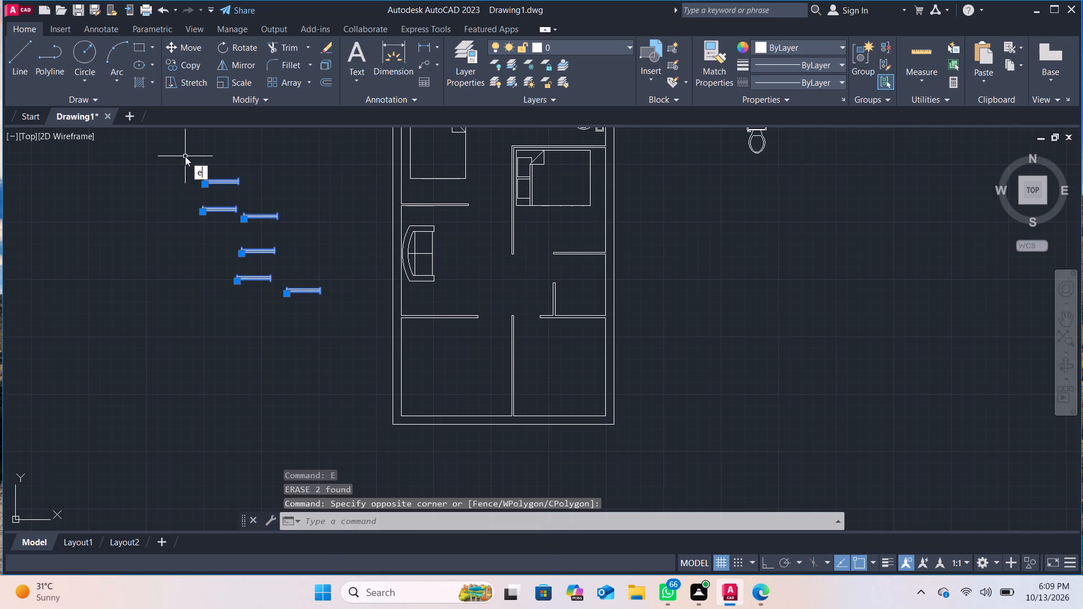
{"action": "key", "text": "Return"}
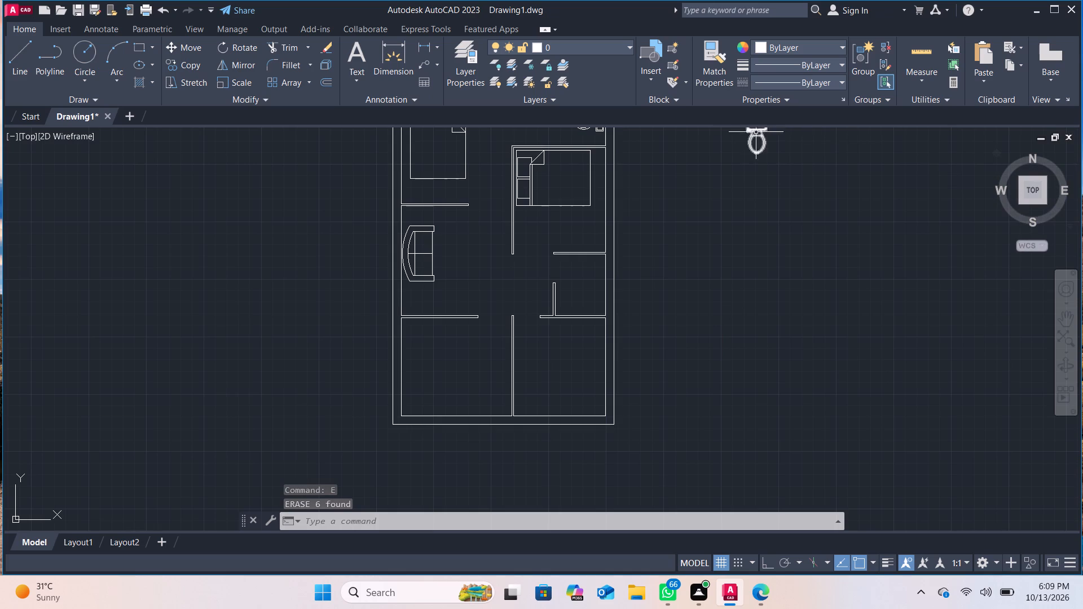
Rotate the remaining toilet outside the floor plan by 270° about its tank so the tank faces right.
{"action": "middle_click_drag", "start_coordinate": [758, 143], "coordinate": [759, 195]}
{"action": "left_click", "coordinate": [760, 182]}
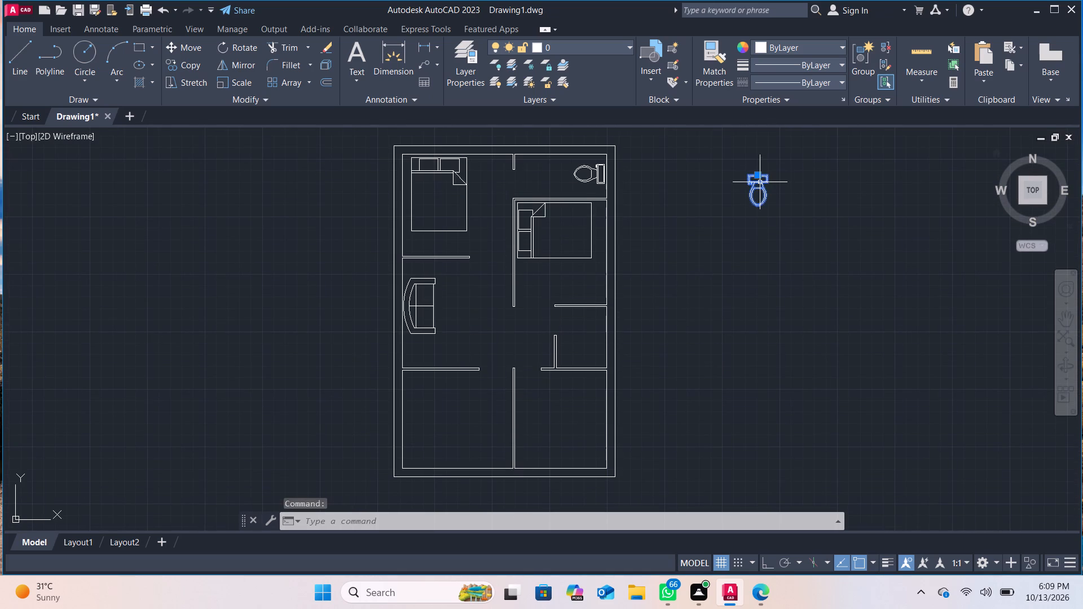
{"action": "left_click", "coordinate": [232, 44]}
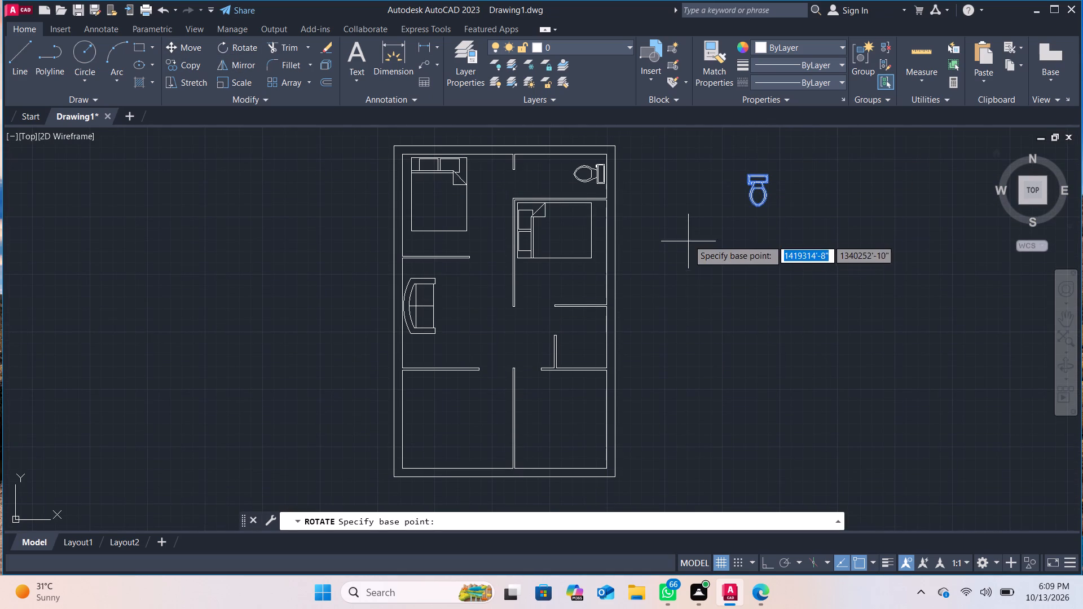
{"action": "left_click_drag", "start_coordinate": [758, 179], "coordinate": [767, 177]}
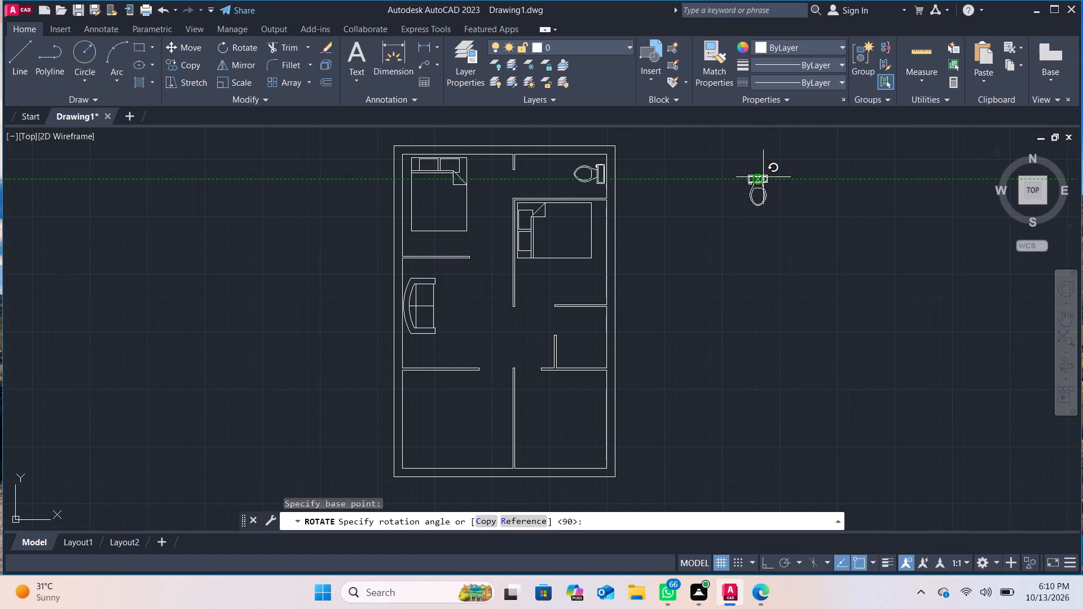
{"action": "left_click_drag", "start_coordinate": [767, 177], "coordinate": [761, 220]}
{"action": "left_click", "coordinate": [761, 220]}
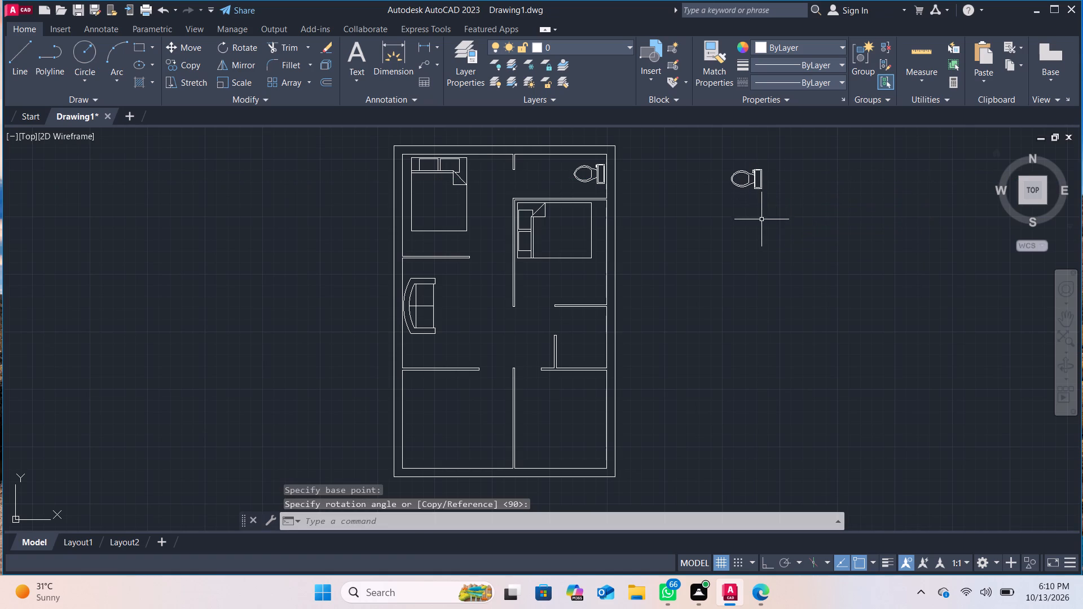
Move the rotated toilet into the small room at the plan's middle right, with its tank against the right outer wall.
{"action": "left_click", "coordinate": [758, 180]}
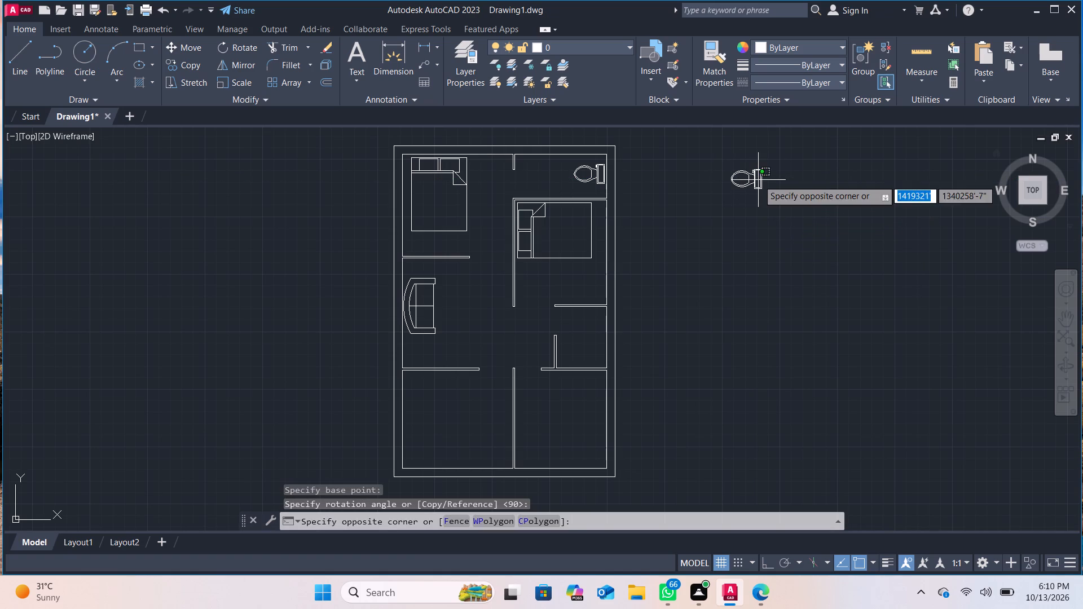
{"action": "left_click", "coordinate": [762, 178]}
{"action": "left_click", "coordinate": [762, 176]}
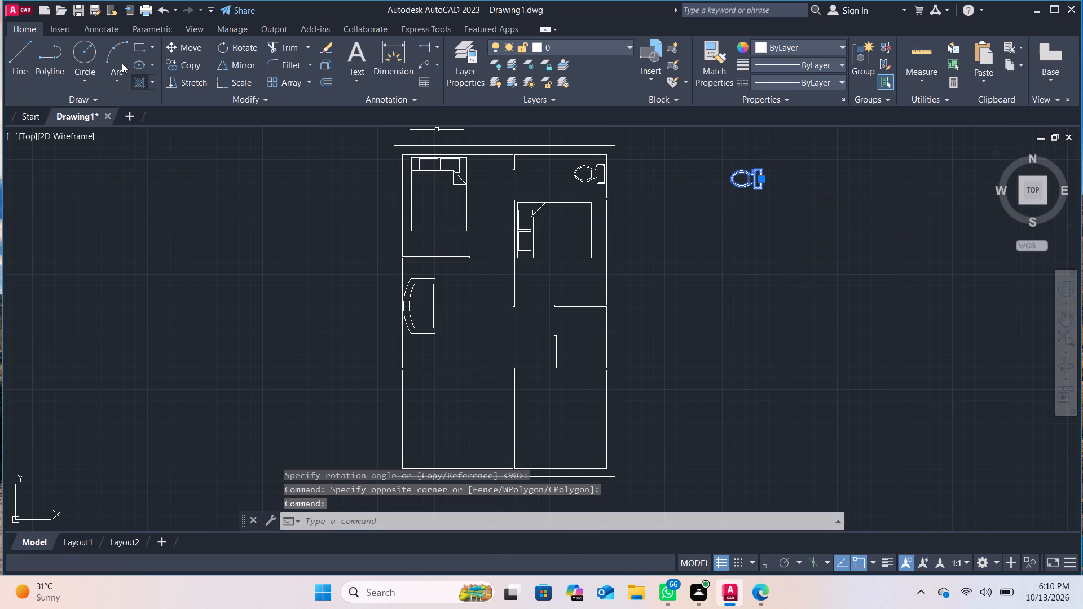
{"action": "left_click", "coordinate": [186, 54]}
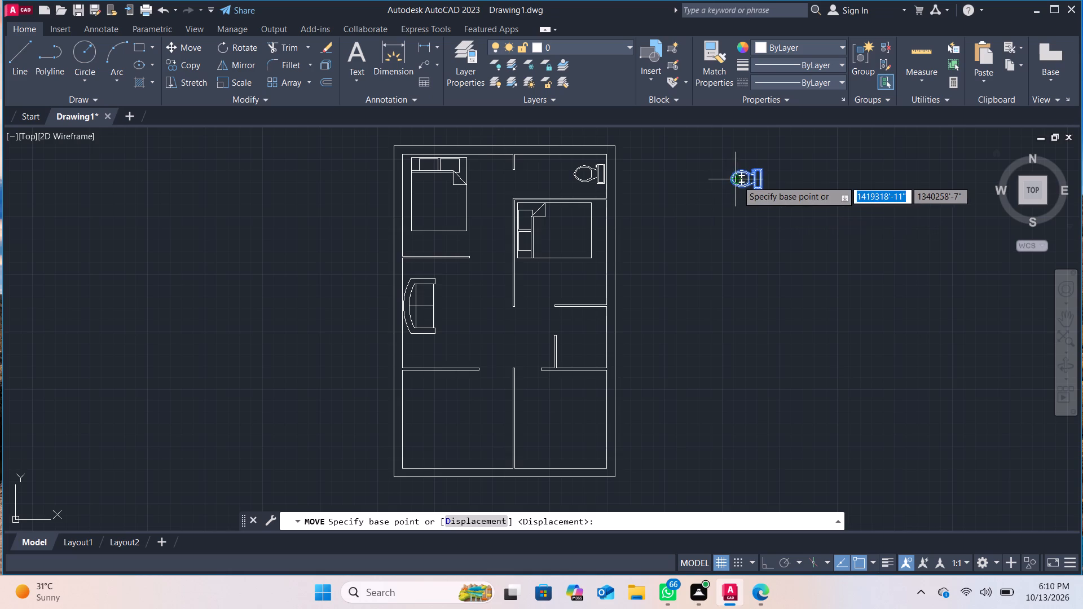
{"action": "left_click_drag", "start_coordinate": [741, 178], "coordinate": [734, 184]}
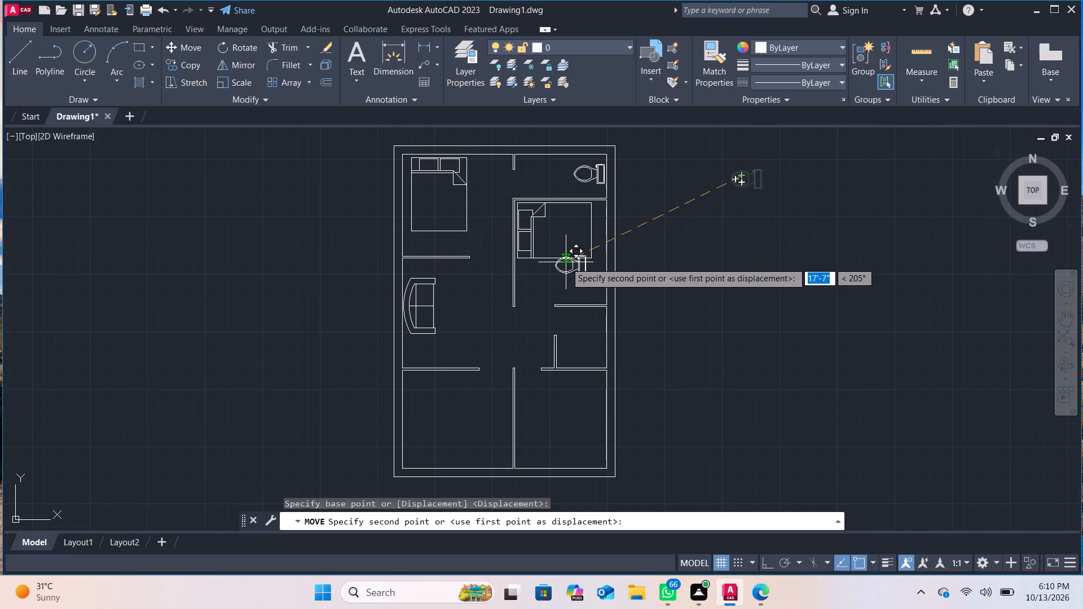
{"action": "left_click", "coordinate": [584, 351]}
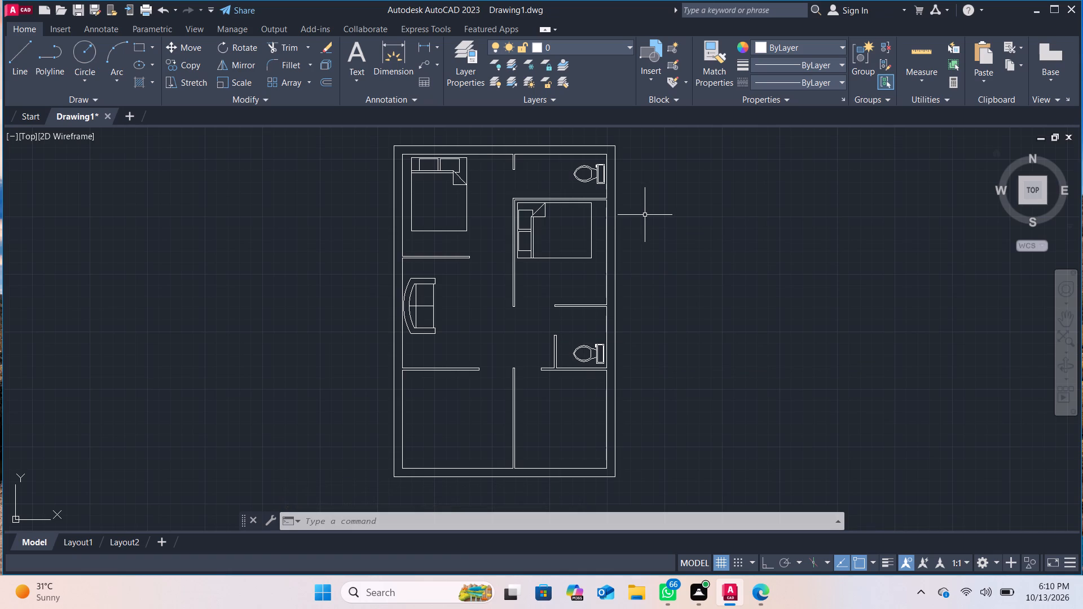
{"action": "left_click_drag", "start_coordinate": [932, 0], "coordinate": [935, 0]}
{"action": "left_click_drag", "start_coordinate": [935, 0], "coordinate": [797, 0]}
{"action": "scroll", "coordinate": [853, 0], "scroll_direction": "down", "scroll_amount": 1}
Browse the Home - Space Planner and House Designer block collections in DesignCenter for further fixtures.
{"action": "key", "text": "ctrl+2"}
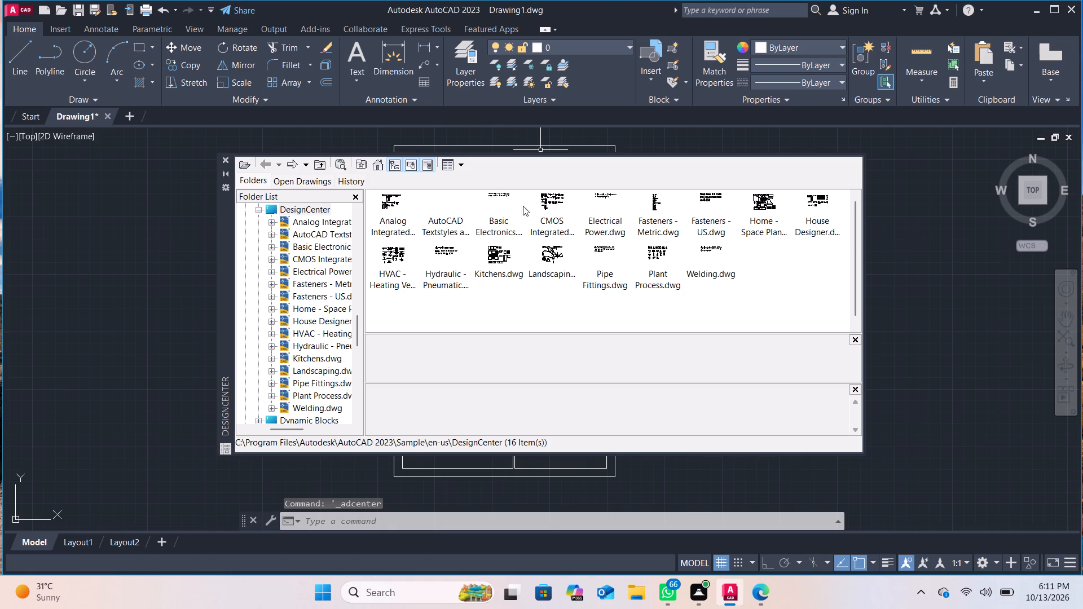
{"action": "double_click", "coordinate": [763, 213]}
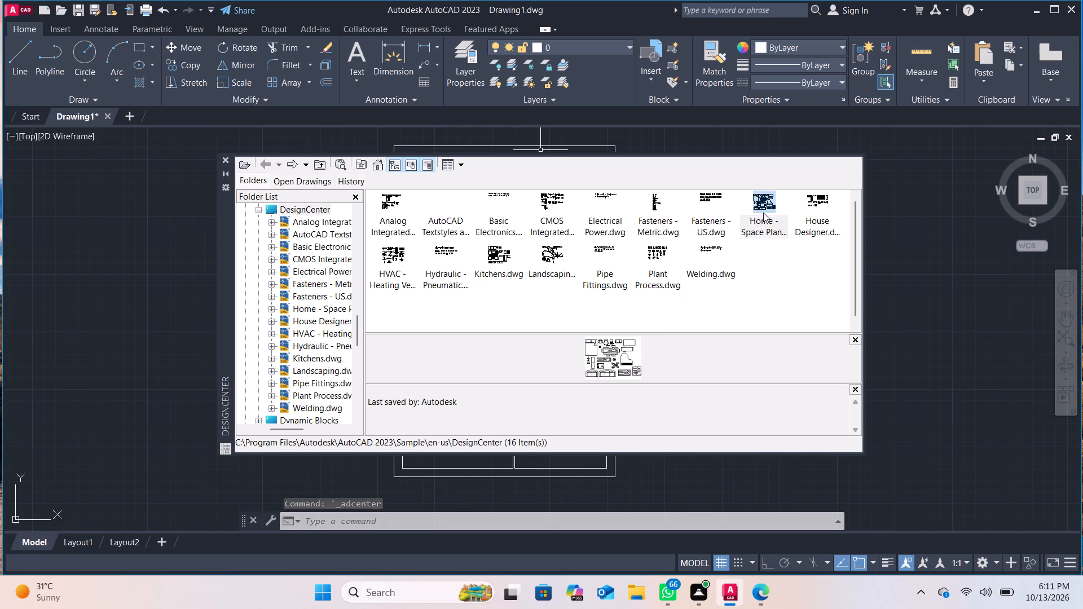
{"action": "double_click", "coordinate": [388, 207]}
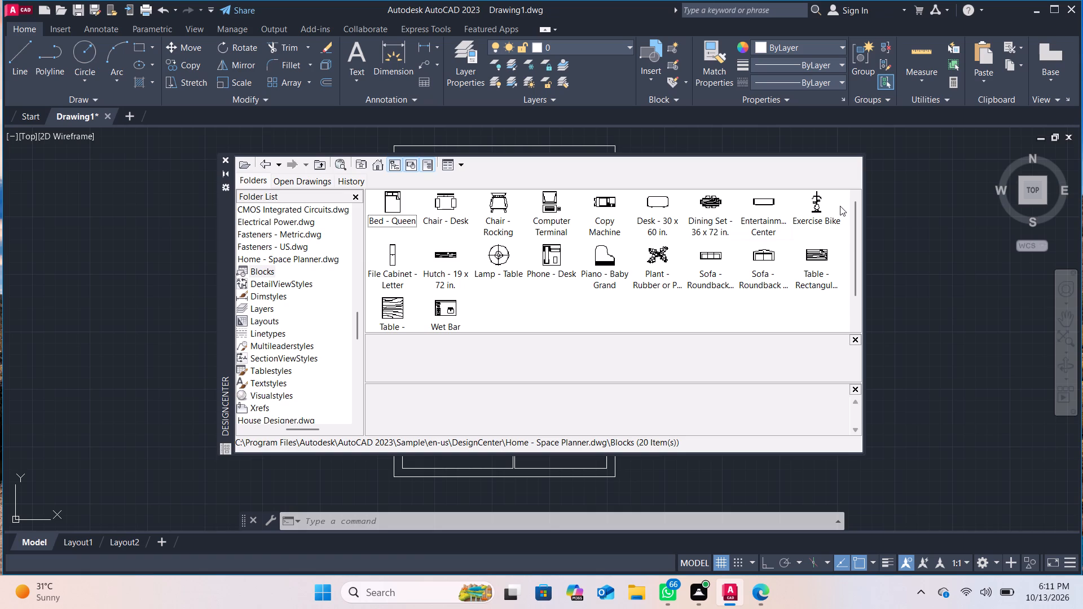
{"action": "left_click", "coordinate": [263, 160]}
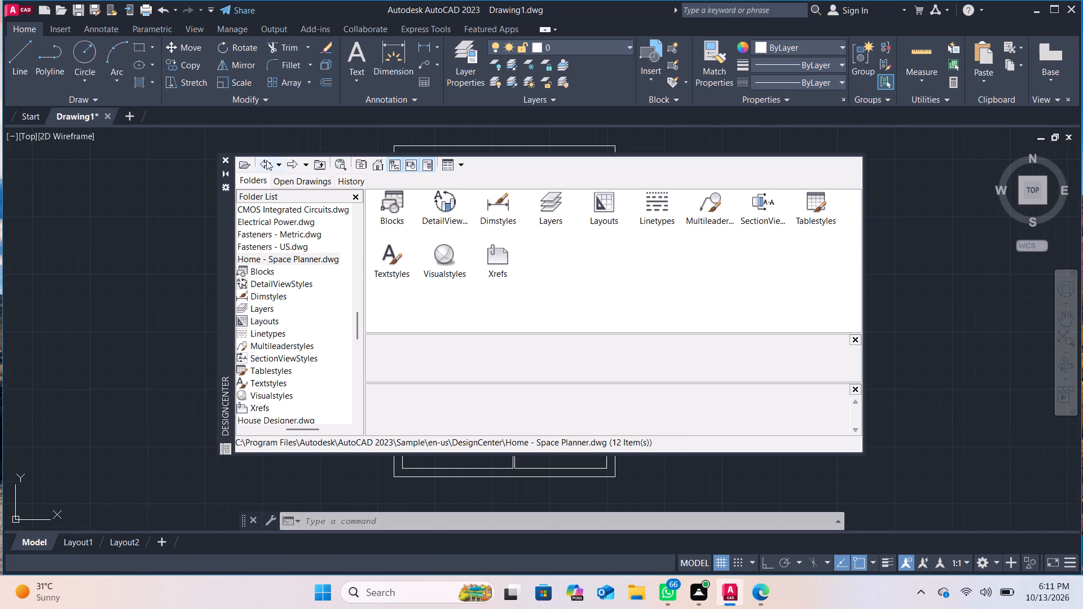
{"action": "left_click", "coordinate": [271, 165]}
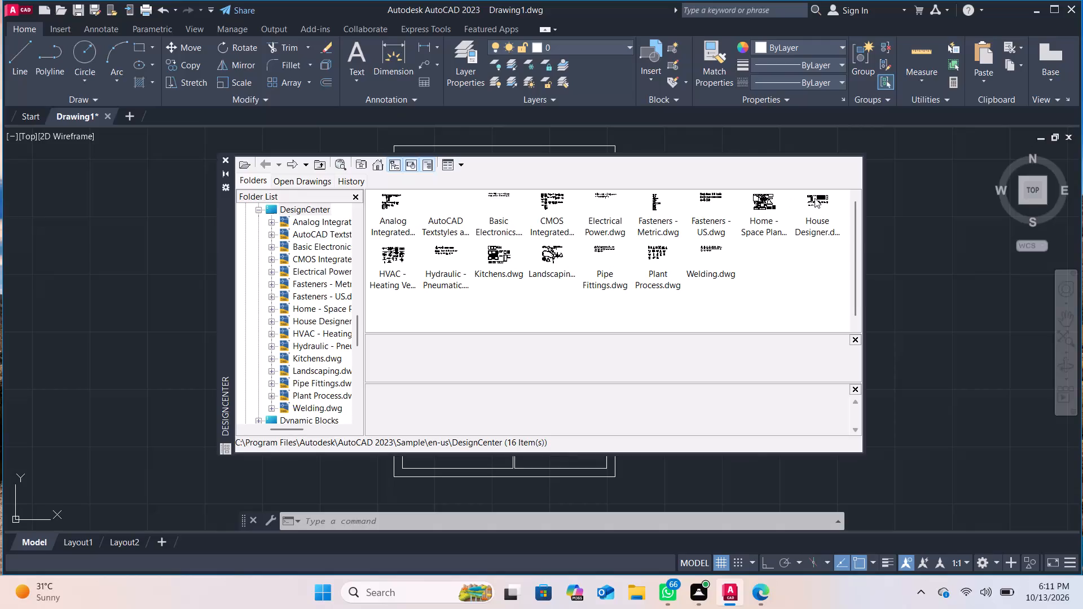
{"action": "double_click", "coordinate": [815, 198]}
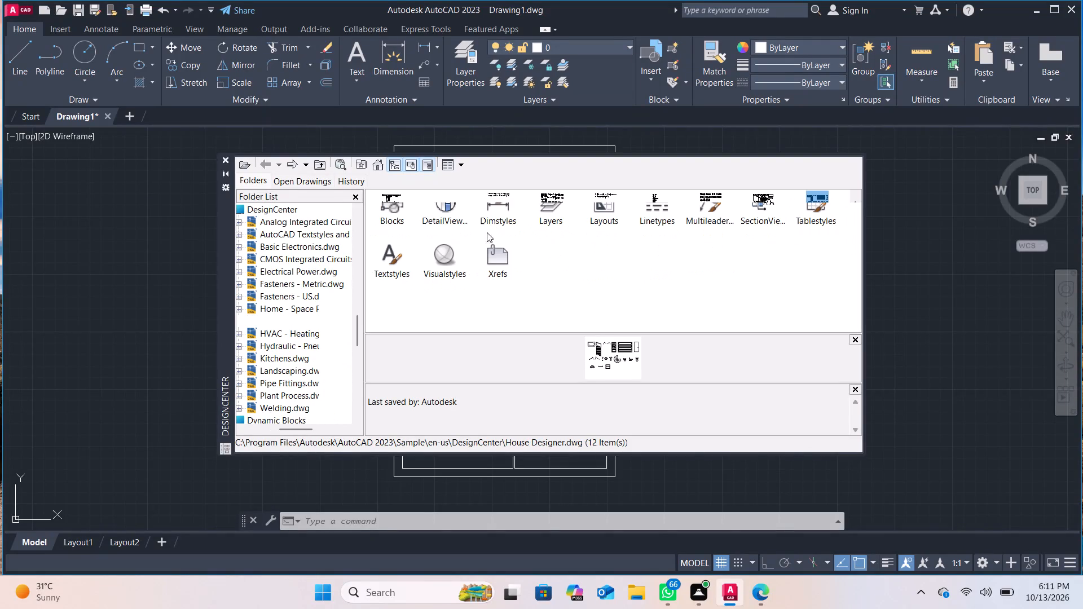
{"action": "double_click", "coordinate": [386, 205]}
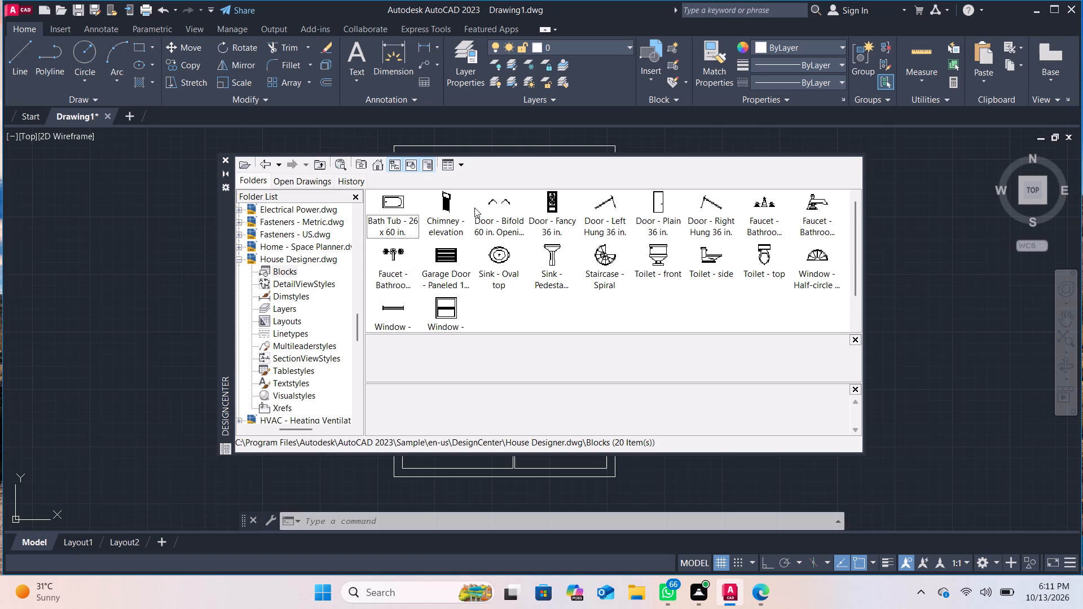
{"action": "left_click", "coordinate": [265, 171]}
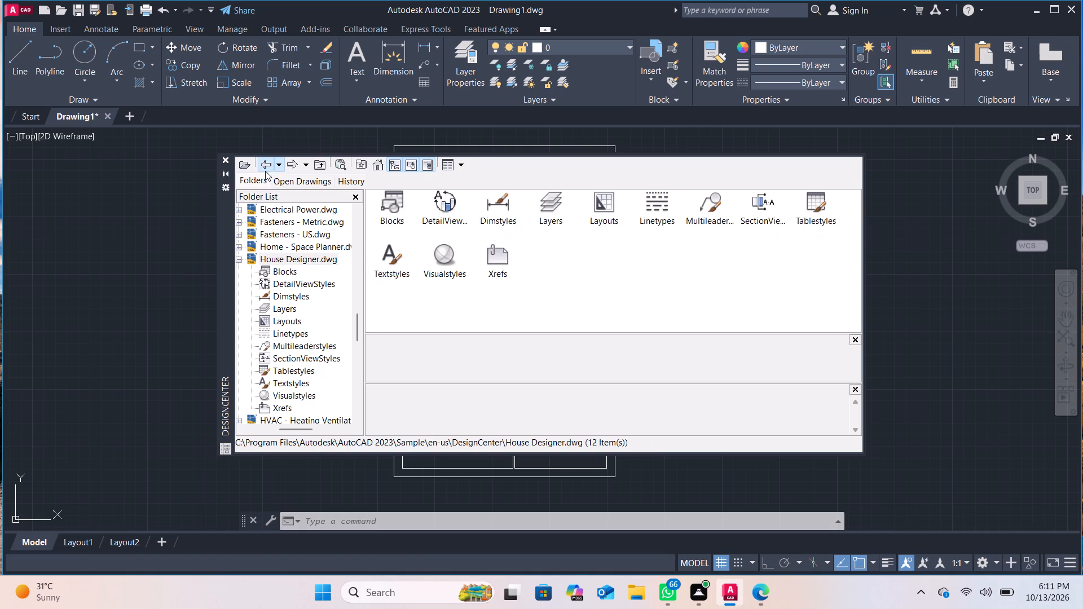
{"action": "left_click", "coordinate": [265, 171]}
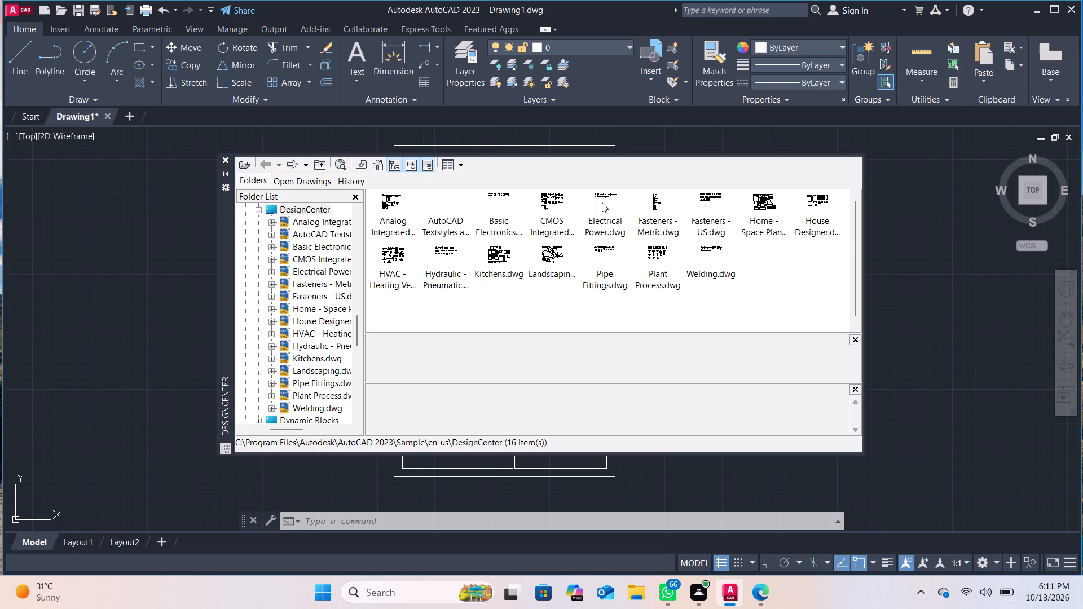
Insert the Range-Oven - 30 in top block from the Kitchens.dwg DesignCenter blocks outside the plan, left of the outer wall.
{"action": "double_click", "coordinate": [515, 262]}
{"action": "double_click", "coordinate": [390, 211]}
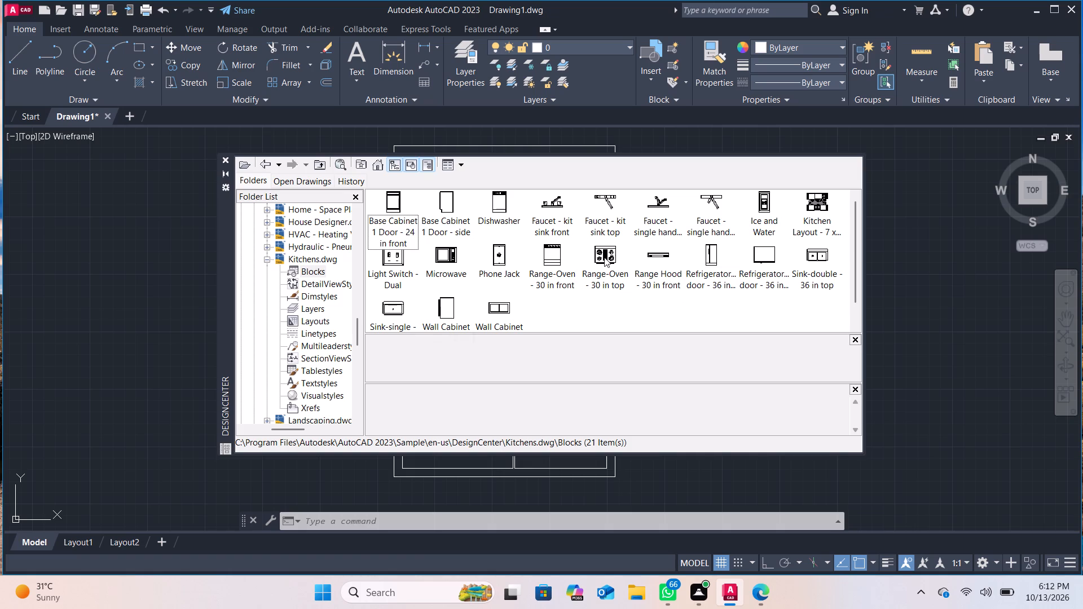
{"action": "left_click_drag", "start_coordinate": [604, 257], "coordinate": [184, 310]}
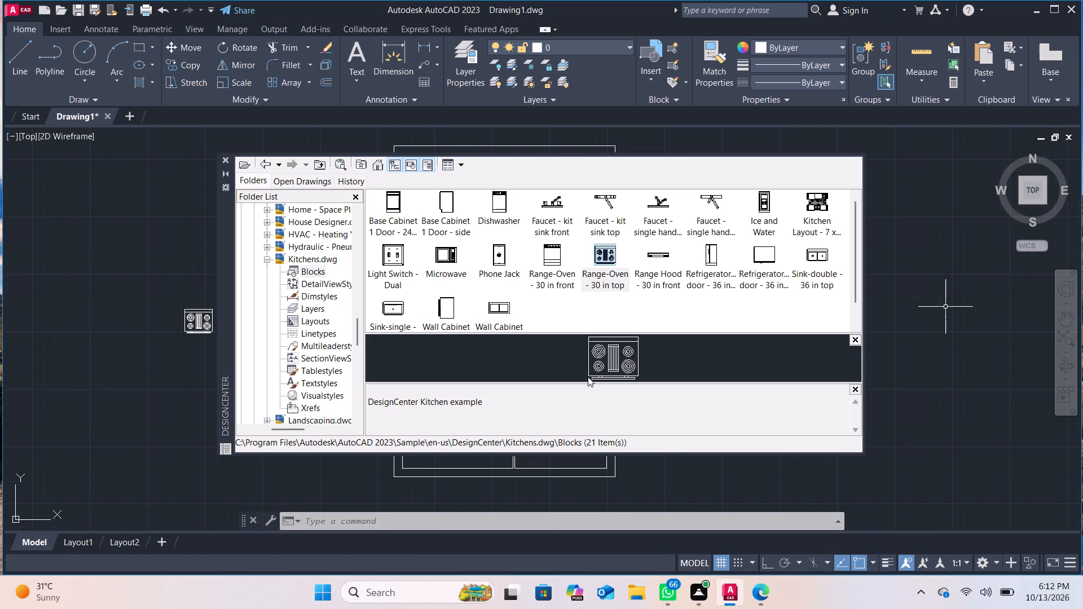
{"action": "left_click", "coordinate": [221, 158]}
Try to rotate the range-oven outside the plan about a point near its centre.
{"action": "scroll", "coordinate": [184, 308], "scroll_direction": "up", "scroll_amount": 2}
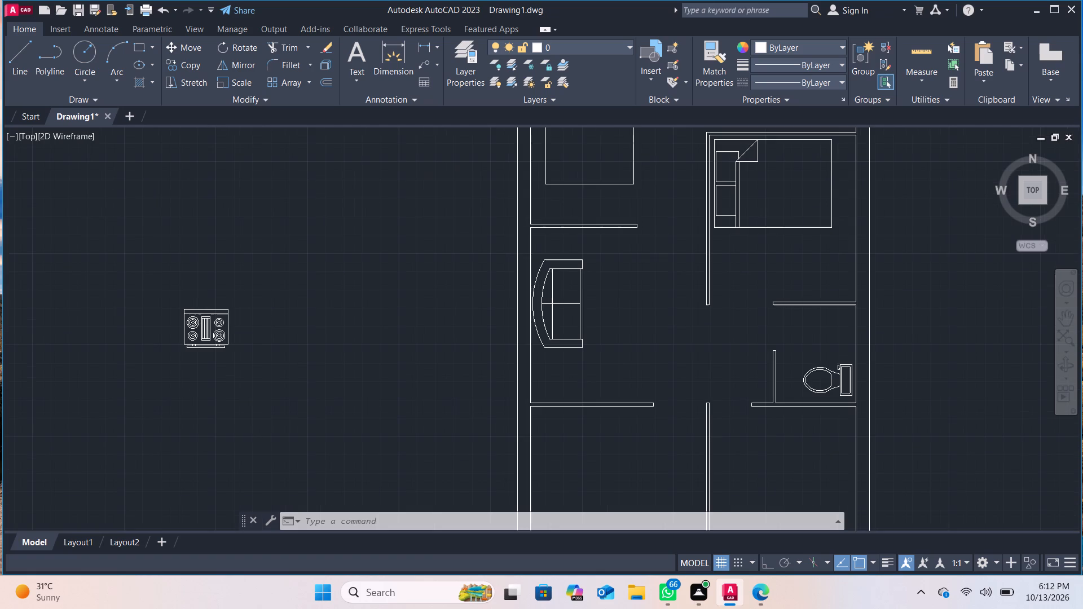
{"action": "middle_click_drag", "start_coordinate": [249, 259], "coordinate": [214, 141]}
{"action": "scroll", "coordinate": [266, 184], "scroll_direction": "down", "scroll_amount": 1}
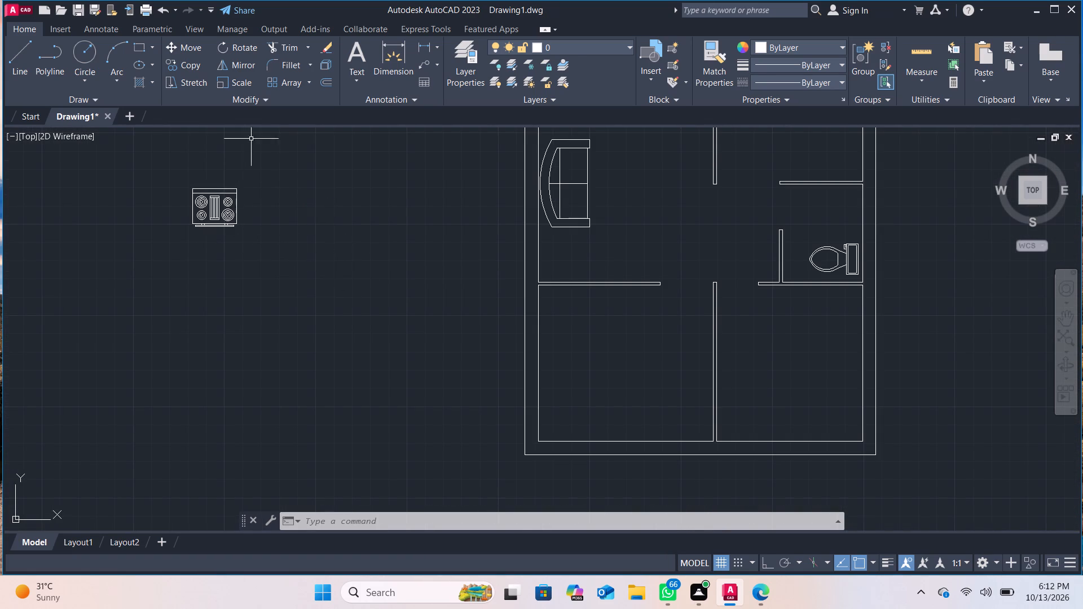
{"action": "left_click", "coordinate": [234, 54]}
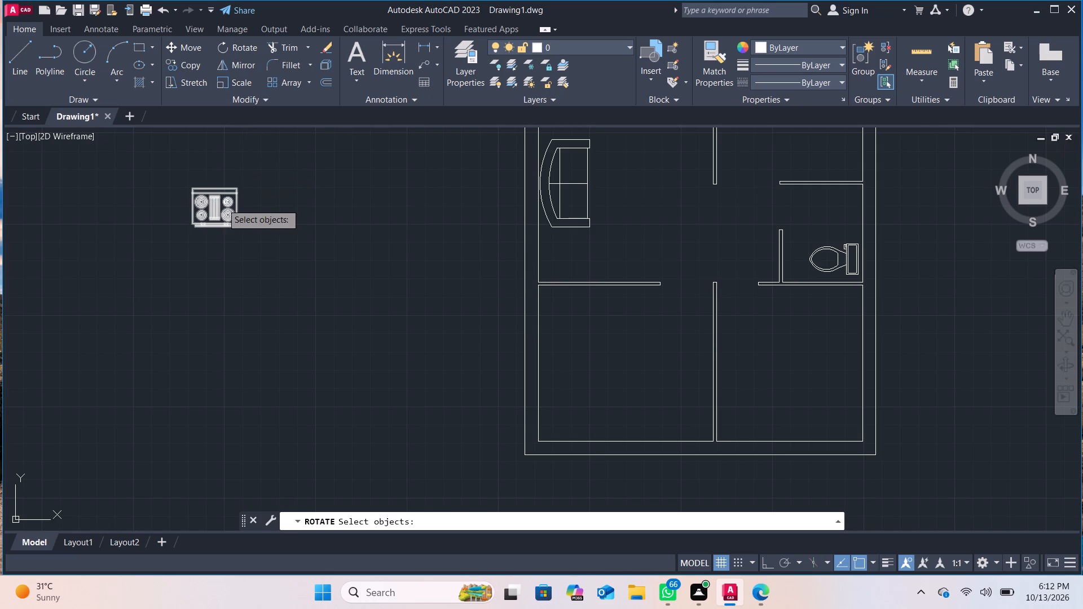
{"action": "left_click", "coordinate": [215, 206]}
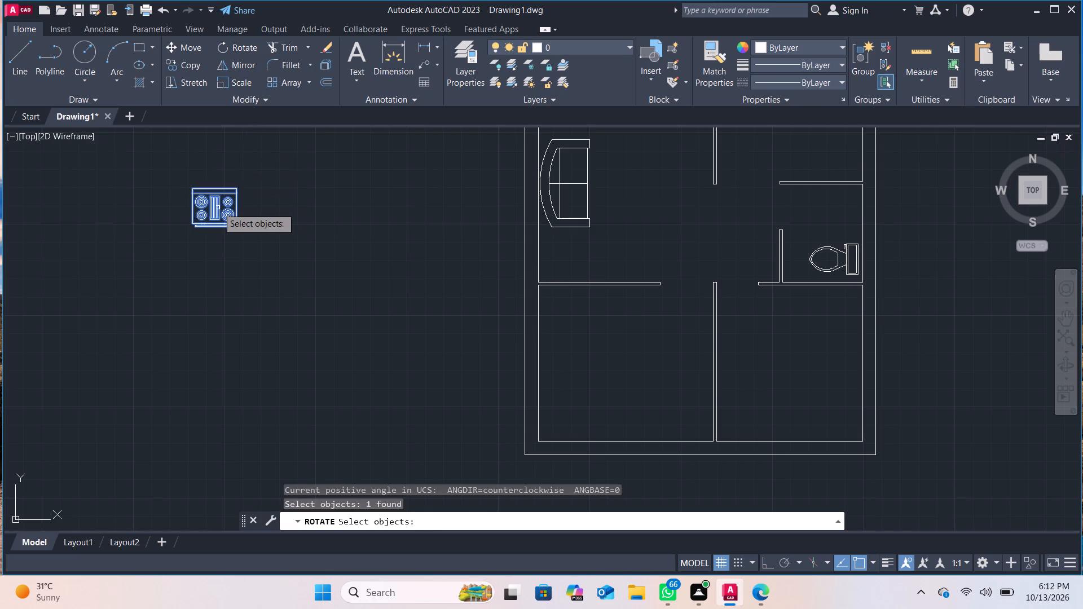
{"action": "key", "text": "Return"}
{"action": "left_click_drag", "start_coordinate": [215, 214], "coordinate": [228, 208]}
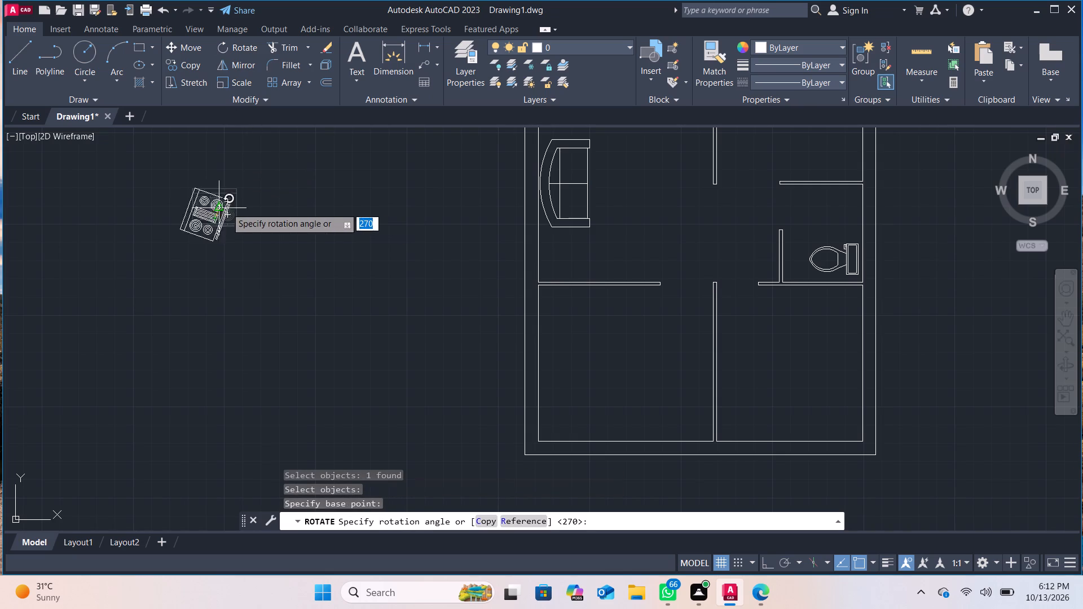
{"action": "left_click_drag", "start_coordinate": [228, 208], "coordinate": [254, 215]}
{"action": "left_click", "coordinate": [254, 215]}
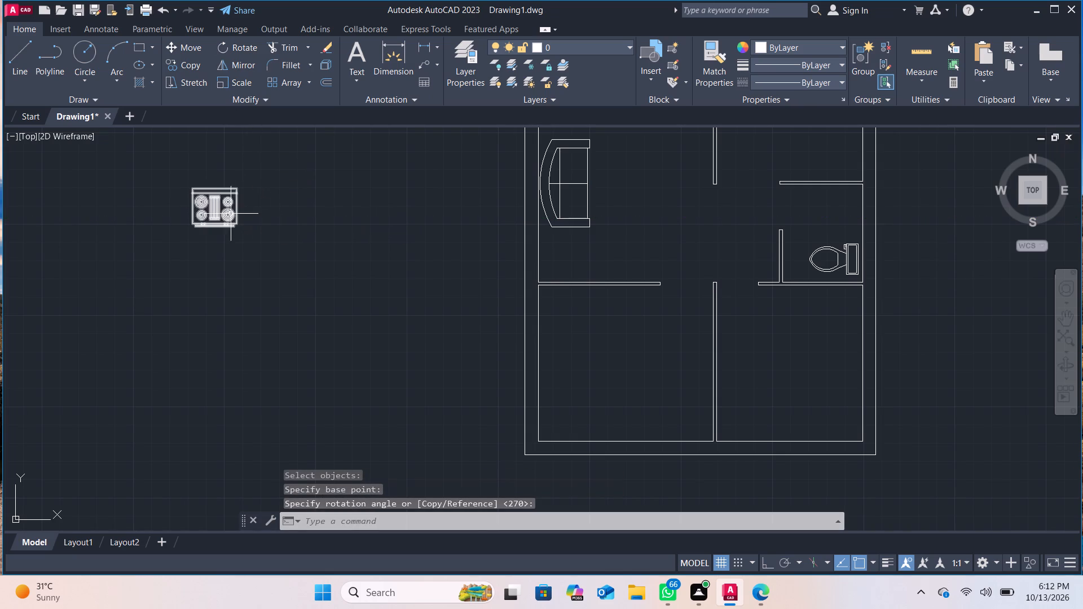
Move the range-oven into the floor plan's bottom-left room, near the corner of the bottom outer wall and the central partition.
{"action": "left_click", "coordinate": [193, 46]}
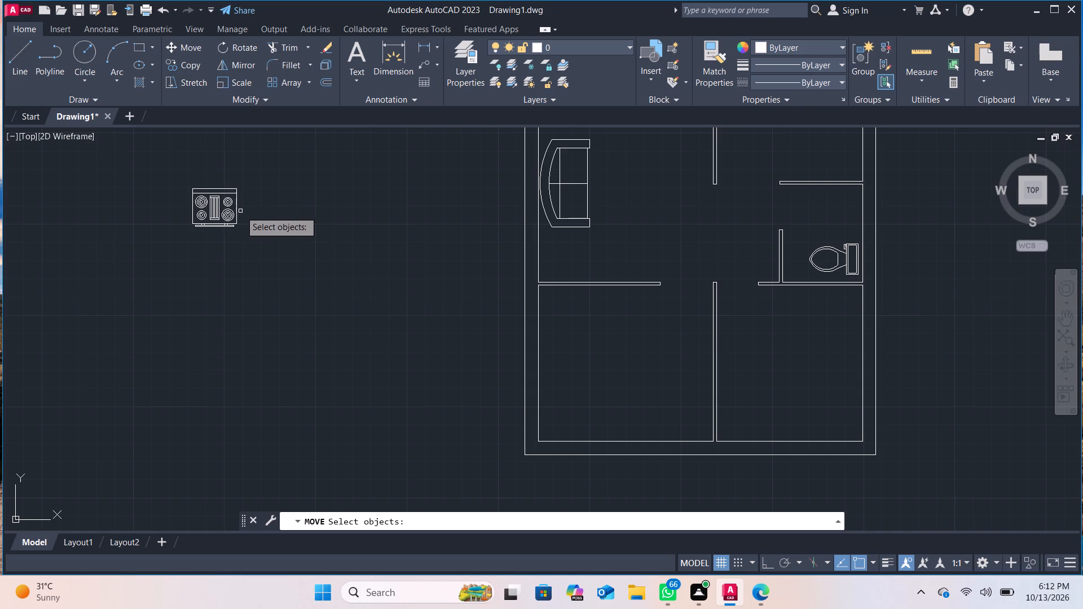
{"action": "left_click", "coordinate": [202, 210]}
{"action": "key", "text": "Return"}
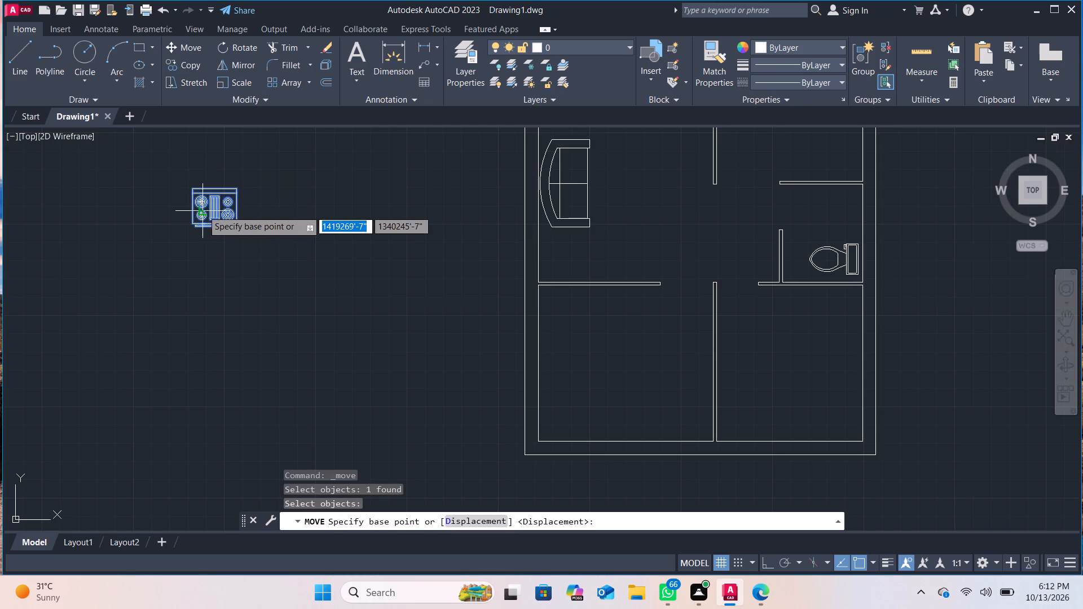
{"action": "left_click_drag", "start_coordinate": [213, 209], "coordinate": [665, 396]}
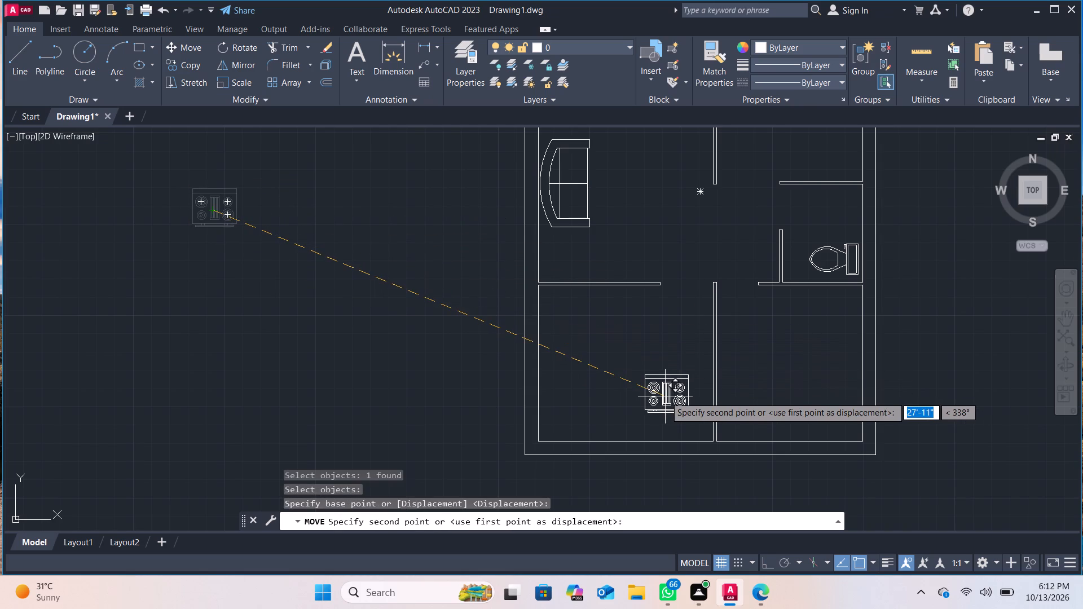
{"action": "left_click_drag", "start_coordinate": [665, 396], "coordinate": [665, 397]}
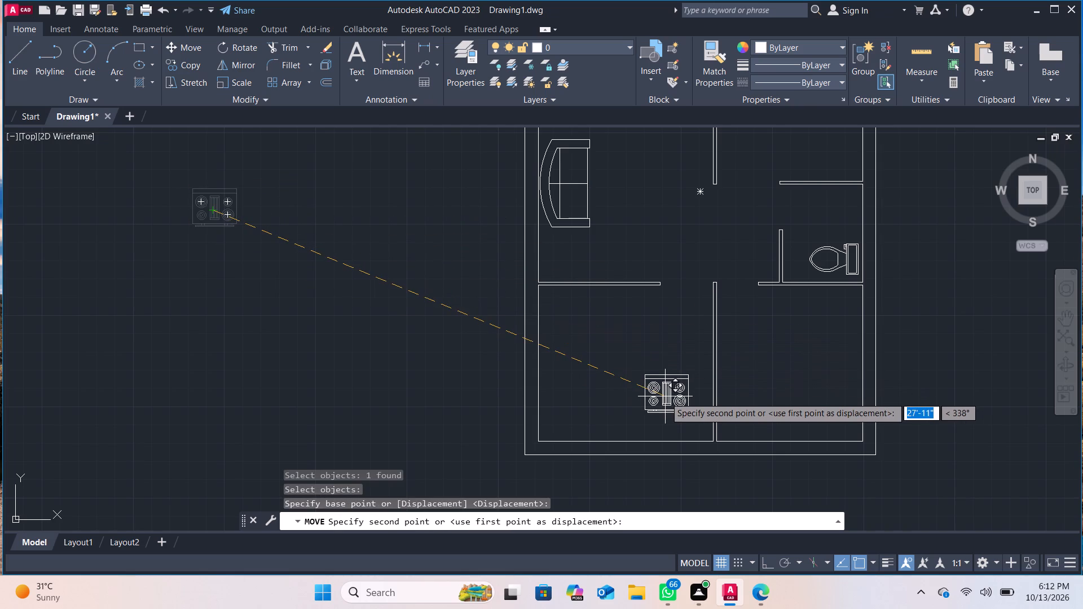
{"action": "left_click_drag", "start_coordinate": [665, 397], "coordinate": [674, 413]}
{"action": "left_click", "coordinate": [674, 413]}
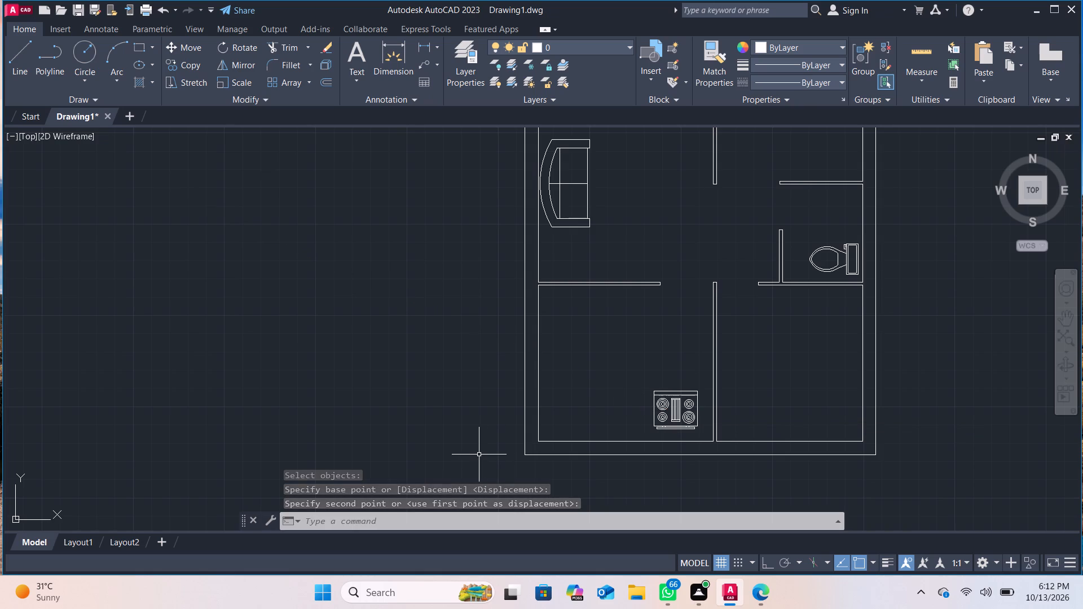
Move the range-oven slightly further toward the room's bottom-right corner, closer to the central partition and bottom wall.
{"action": "left_click", "coordinate": [175, 51]}
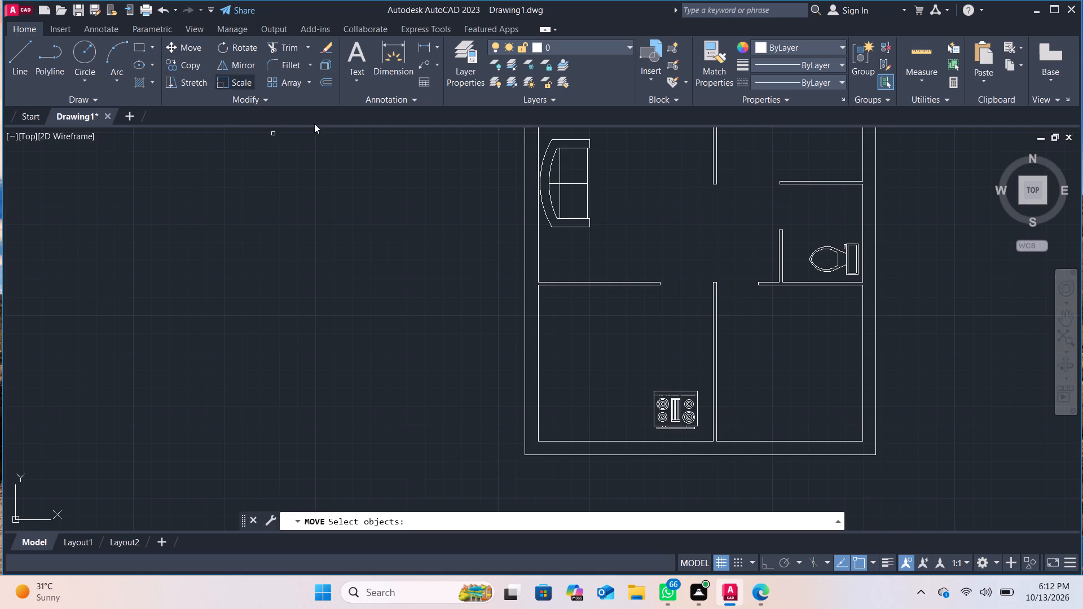
{"action": "left_click", "coordinate": [669, 409]}
{"action": "key", "text": "Return"}
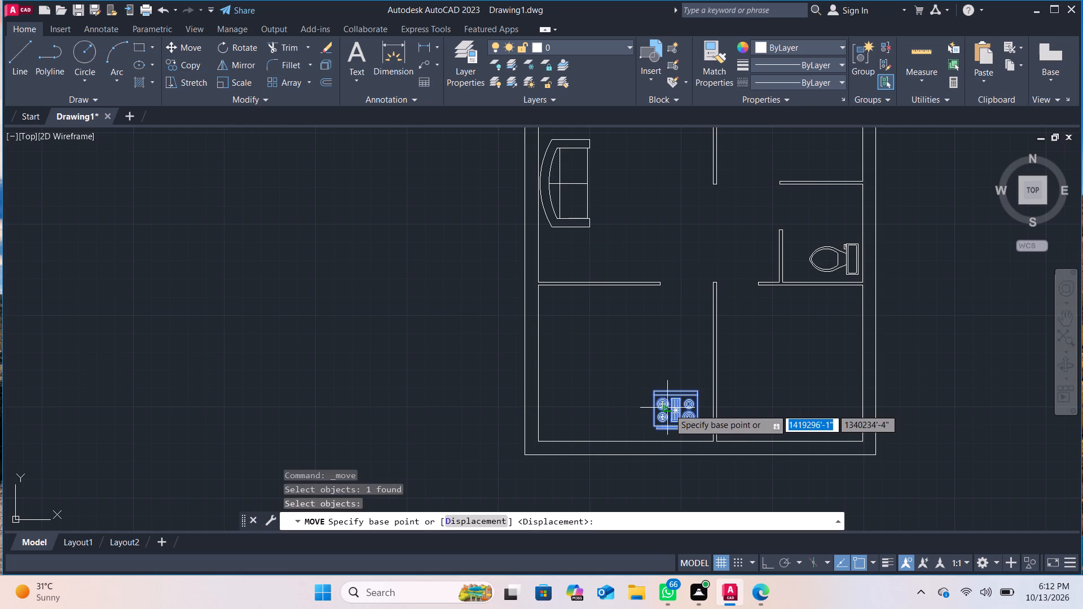
{"action": "left_click_drag", "start_coordinate": [675, 411], "coordinate": [684, 414]}
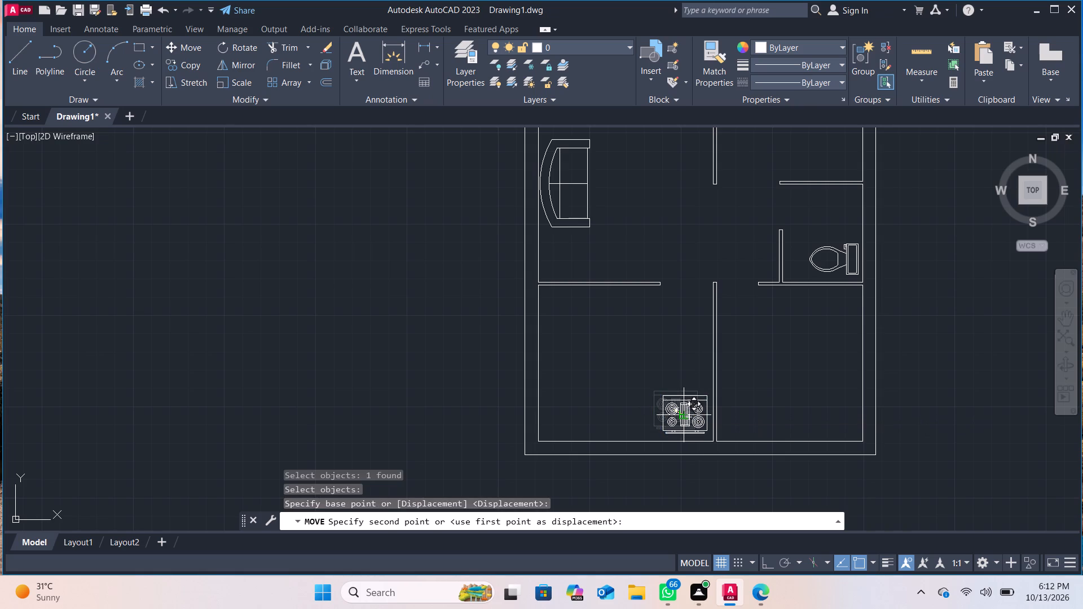
{"action": "left_click", "coordinate": [684, 414]}
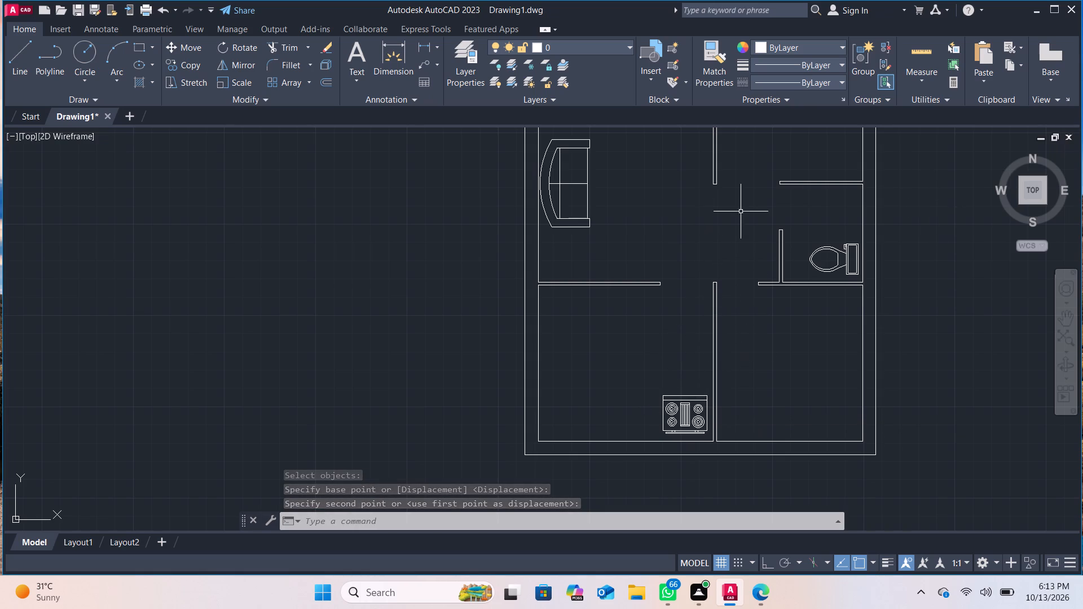
With Ortho on, draw an L-shaped counter line from the kitchen's top partition about 6'-4" down, then right to the central partition.
{"action": "left_click", "coordinate": [27, 46]}
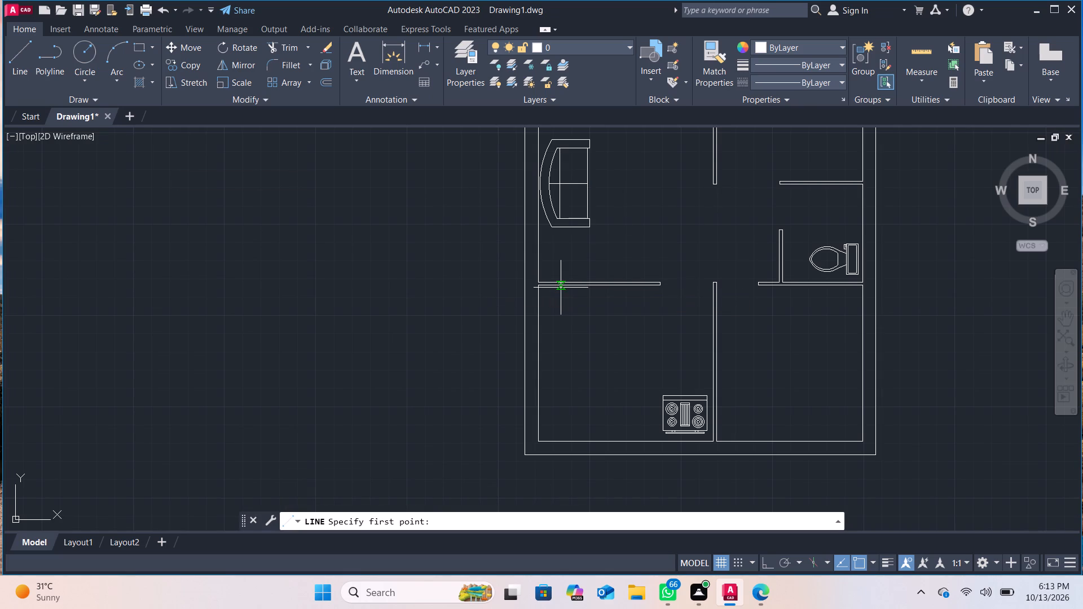
{"action": "left_click", "coordinate": [589, 286]}
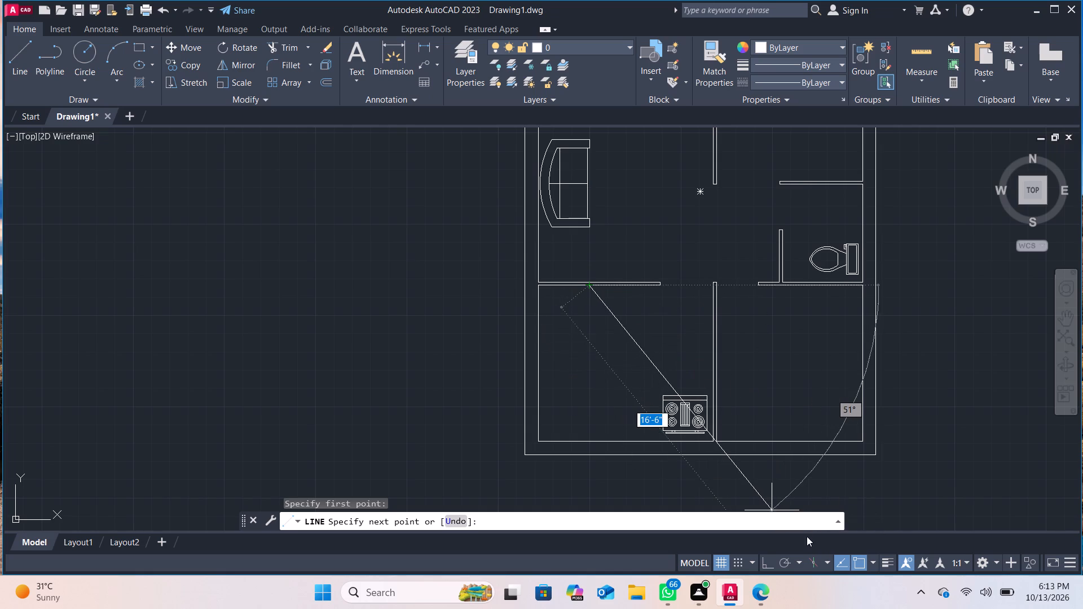
{"action": "left_click", "coordinate": [761, 559]}
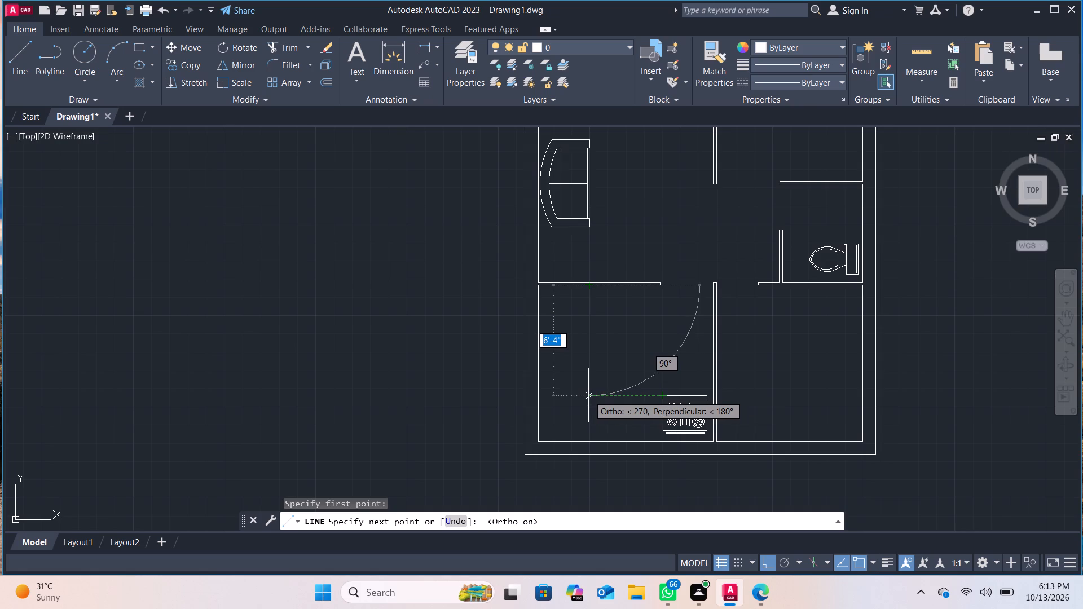
{"action": "left_click", "coordinate": [588, 395]}
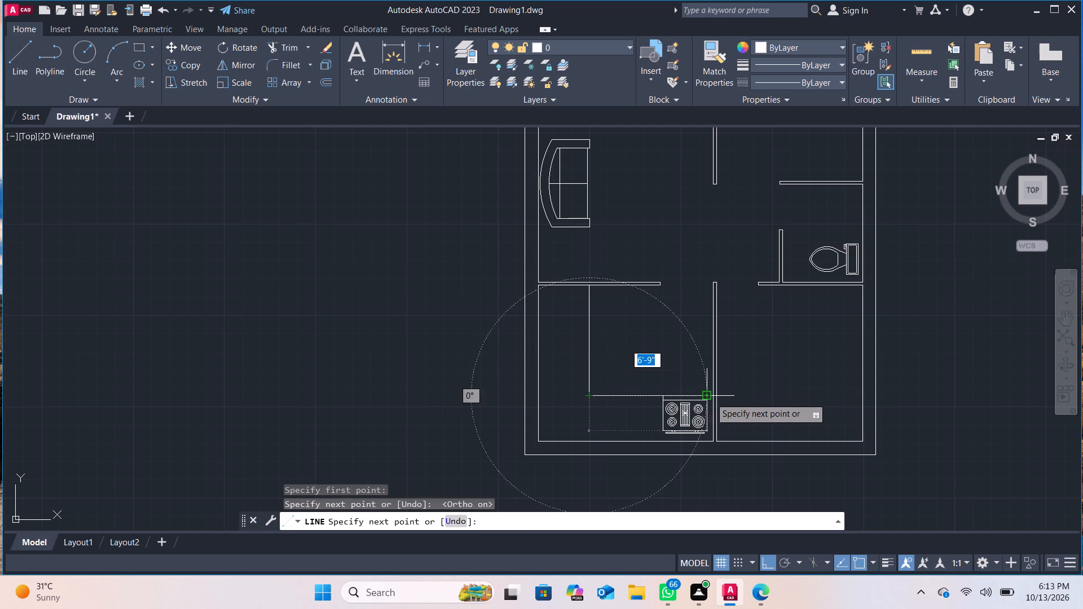
{"action": "left_click", "coordinate": [712, 398]}
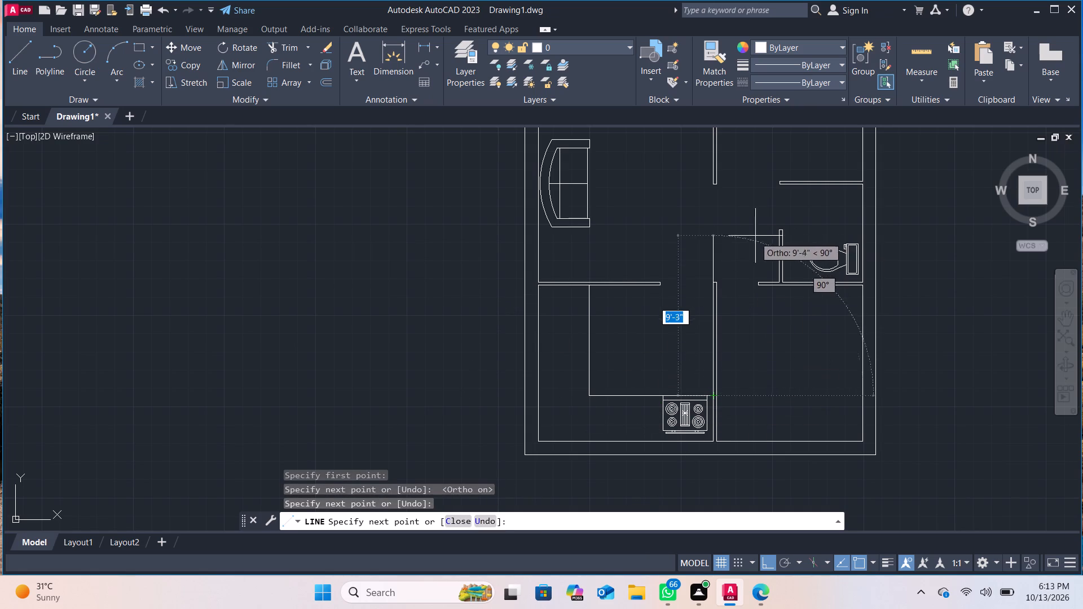
{"action": "key", "text": "Escape"}
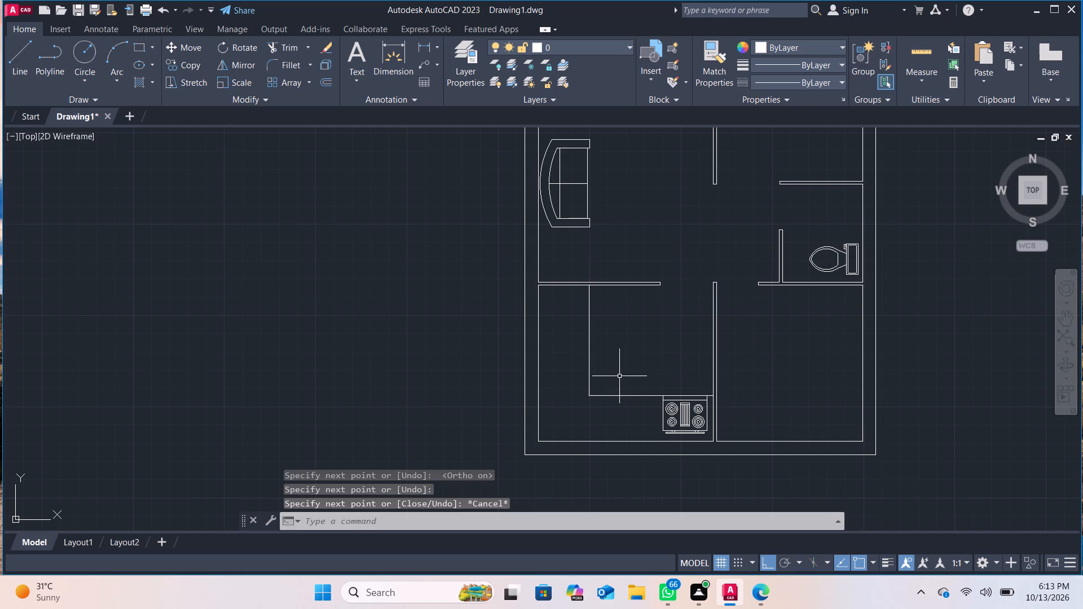
Hatch the L-shaped kitchen counter area around the range-oven with the AR-CONC pattern.
{"action": "scroll", "coordinate": [606, 401], "scroll_direction": "up", "scroll_amount": 1}
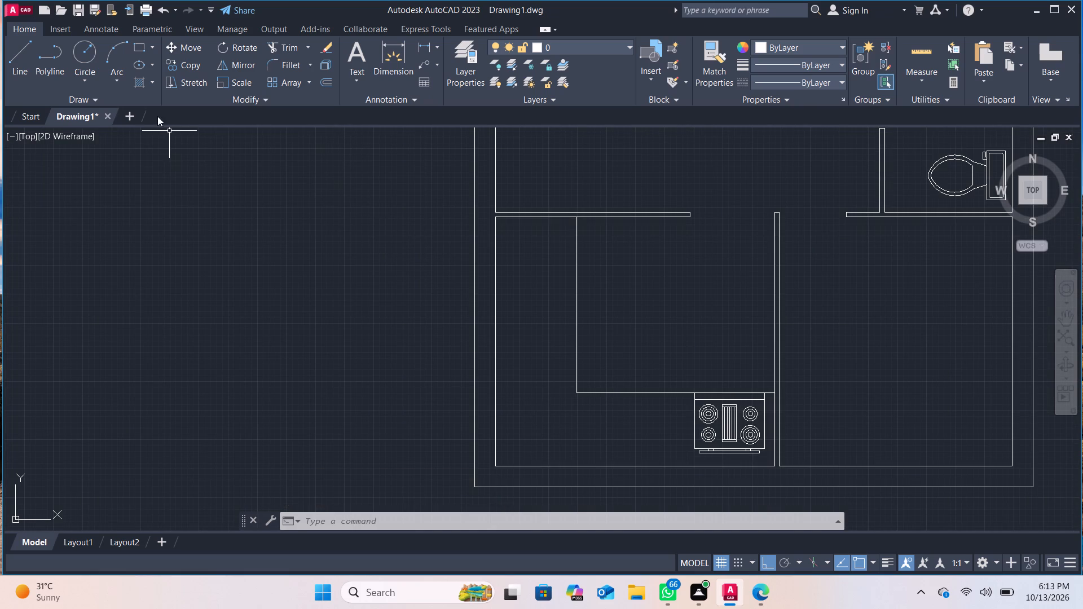
{"action": "left_click", "coordinate": [156, 78]}
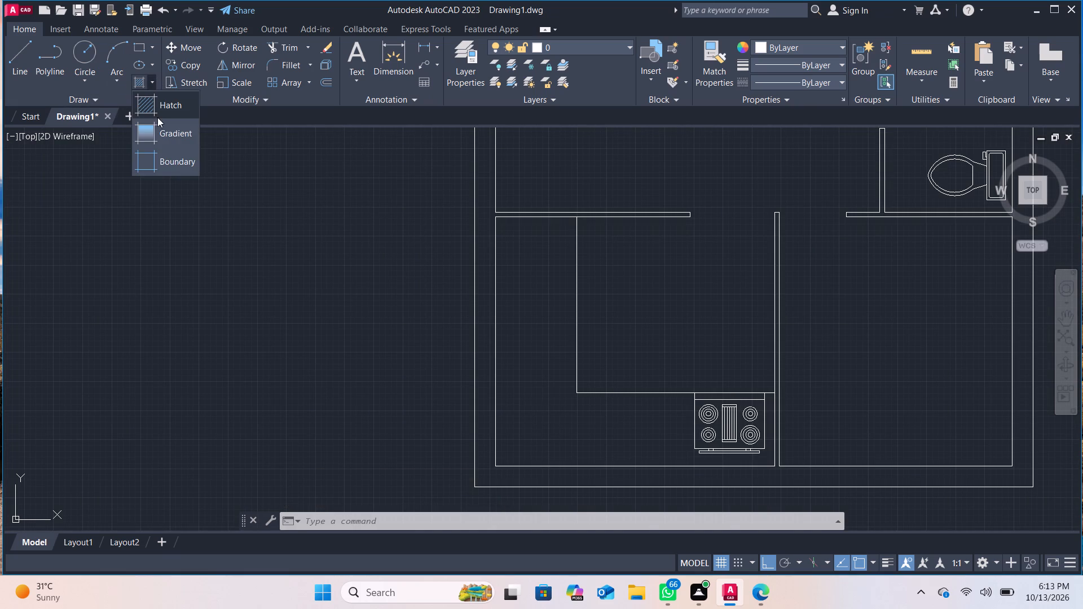
{"action": "left_click", "coordinate": [159, 111]}
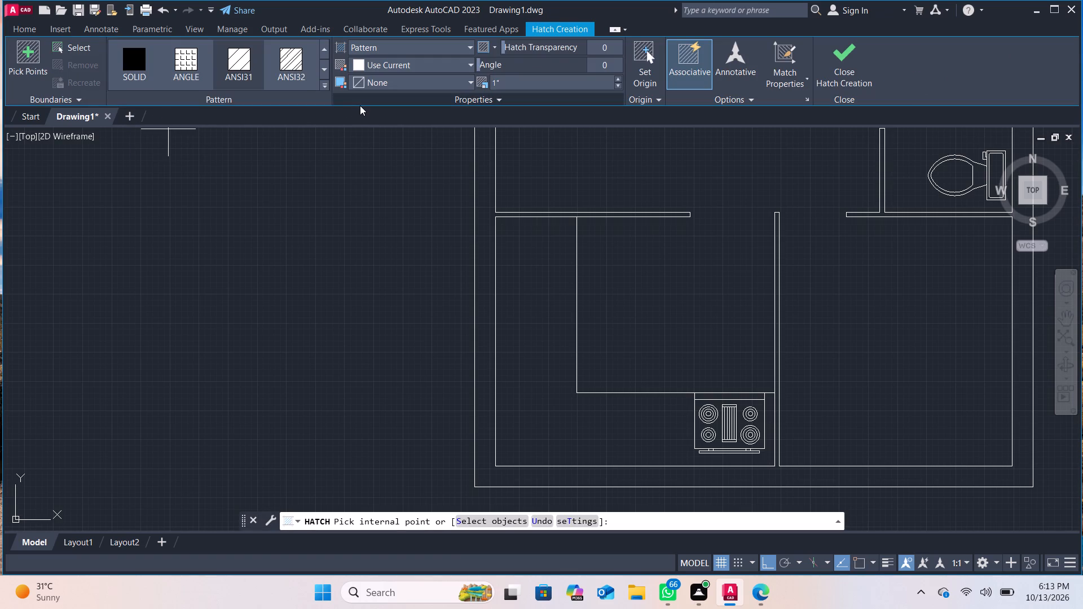
{"action": "left_click", "coordinate": [380, 43]}
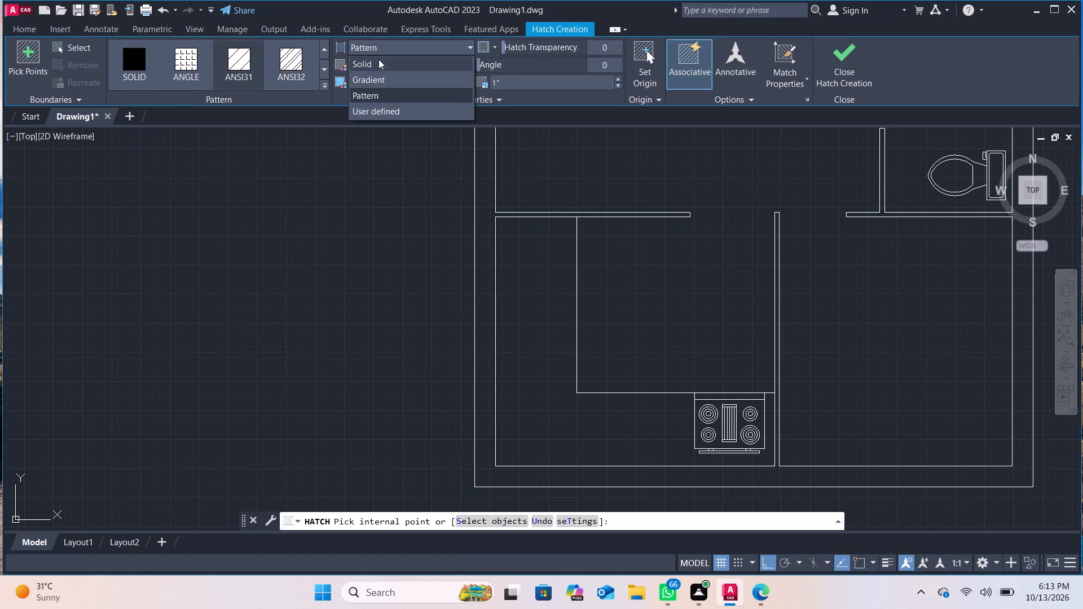
{"action": "left_click", "coordinate": [376, 96]}
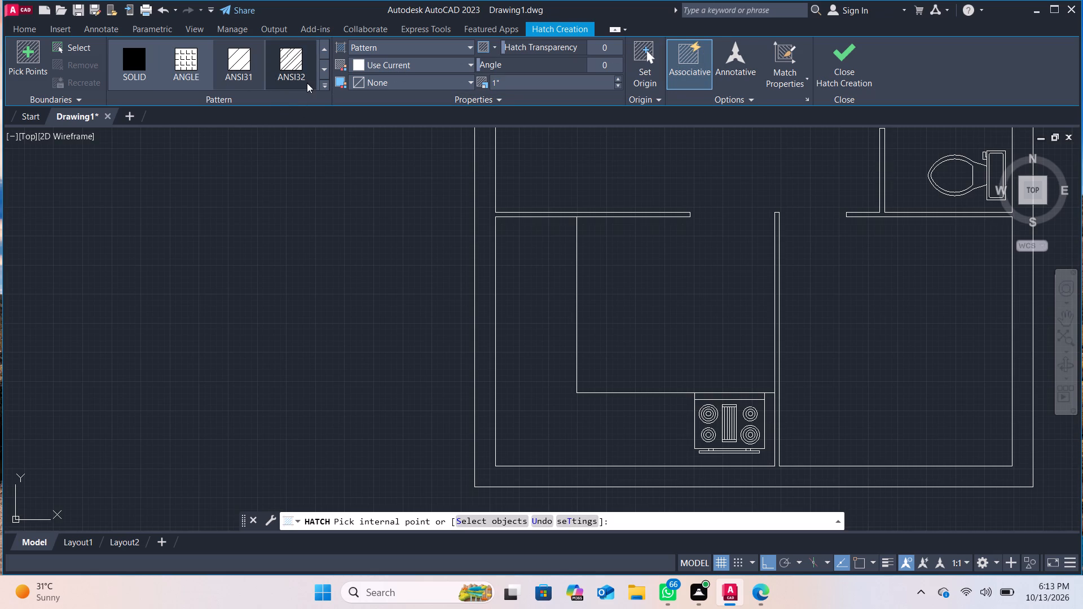
{"action": "left_click", "coordinate": [272, 93]}
{"action": "left_click", "coordinate": [246, 95]}
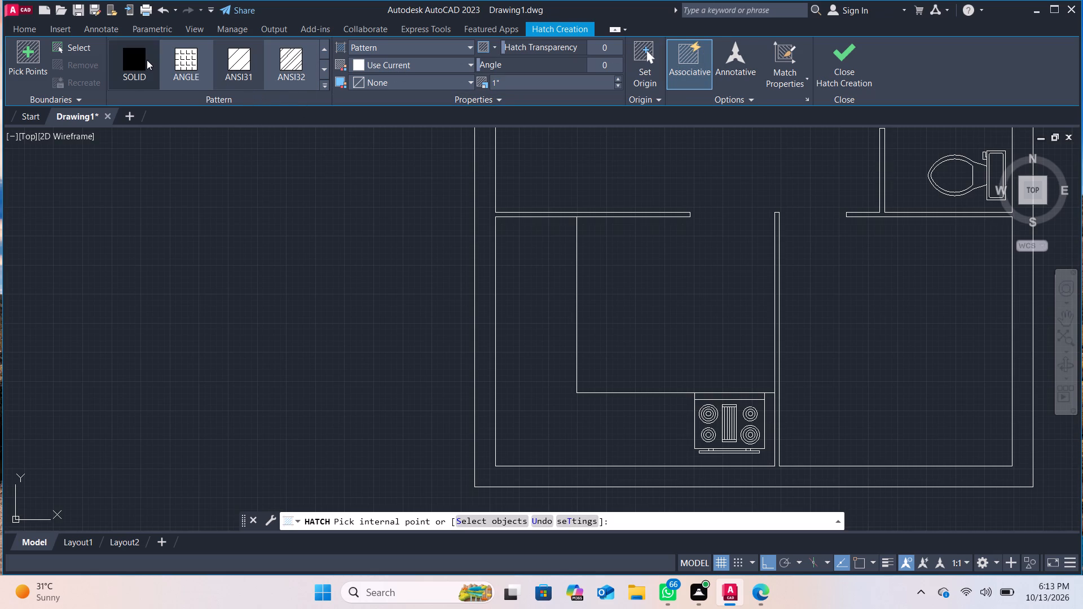
{"action": "left_click", "coordinate": [146, 59]}
{"action": "left_click", "coordinate": [171, 48]}
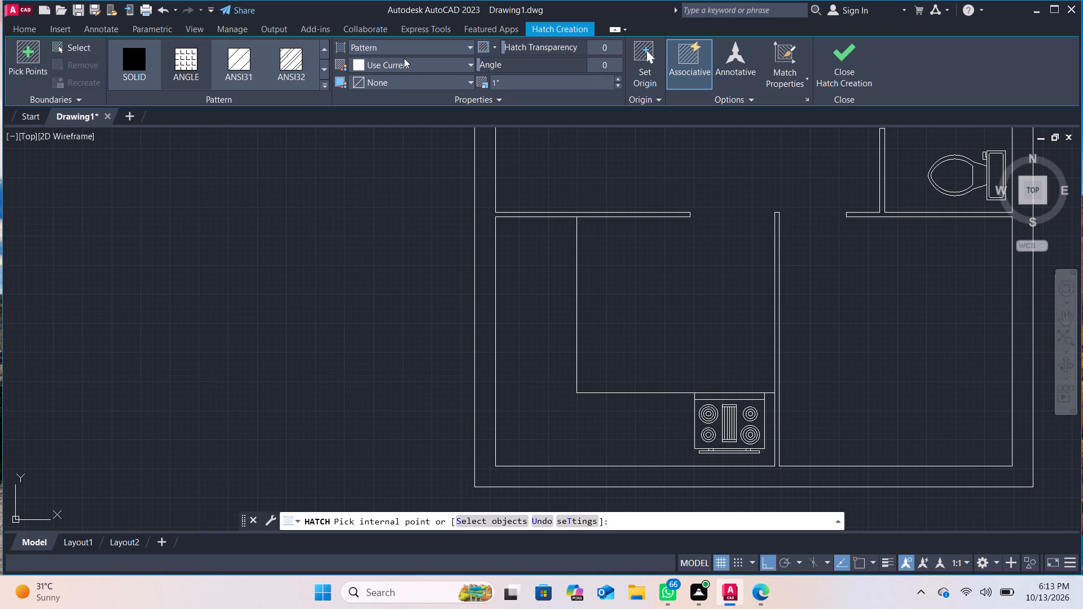
{"action": "left_click", "coordinate": [325, 51]}
{"action": "double_click", "coordinate": [325, 51]}
{"action": "left_click", "coordinate": [325, 84]}
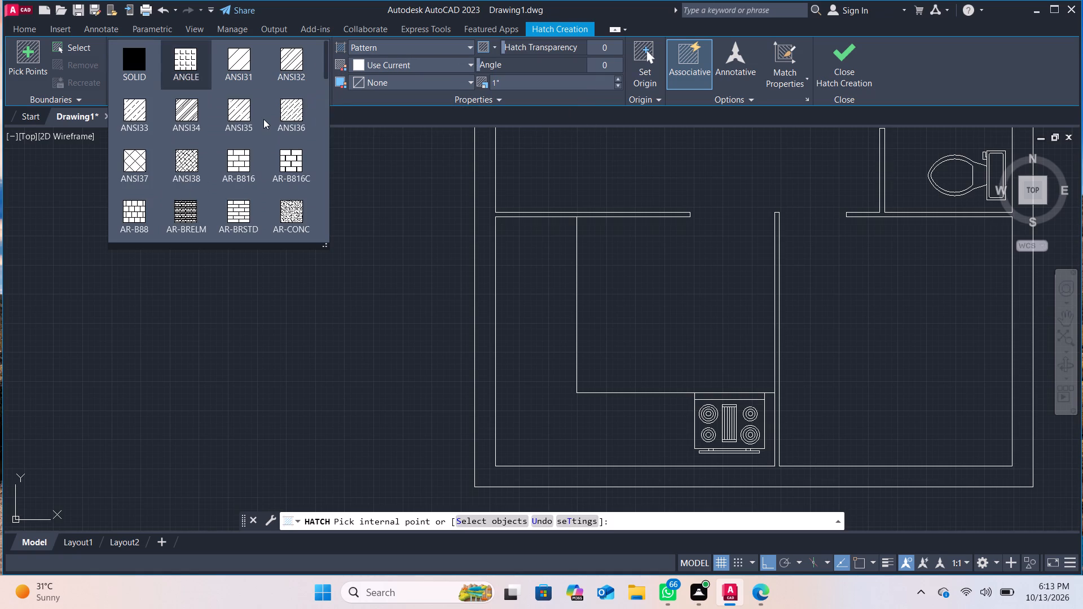
{"action": "scroll", "coordinate": [263, 119], "scroll_direction": "down", "scroll_amount": 1}
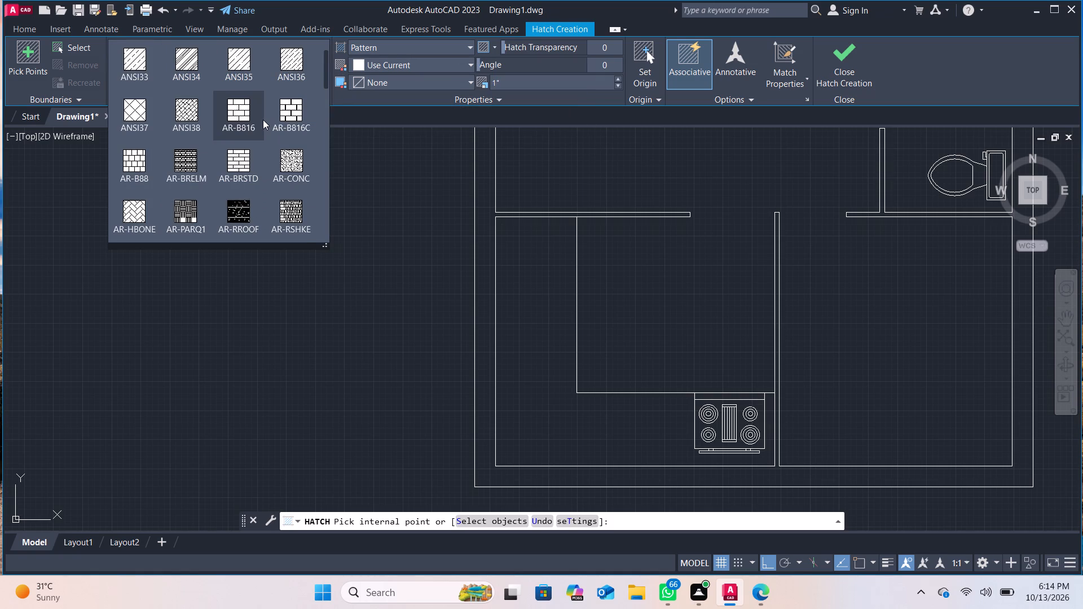
{"action": "scroll", "coordinate": [263, 120], "scroll_direction": "down", "scroll_amount": 1}
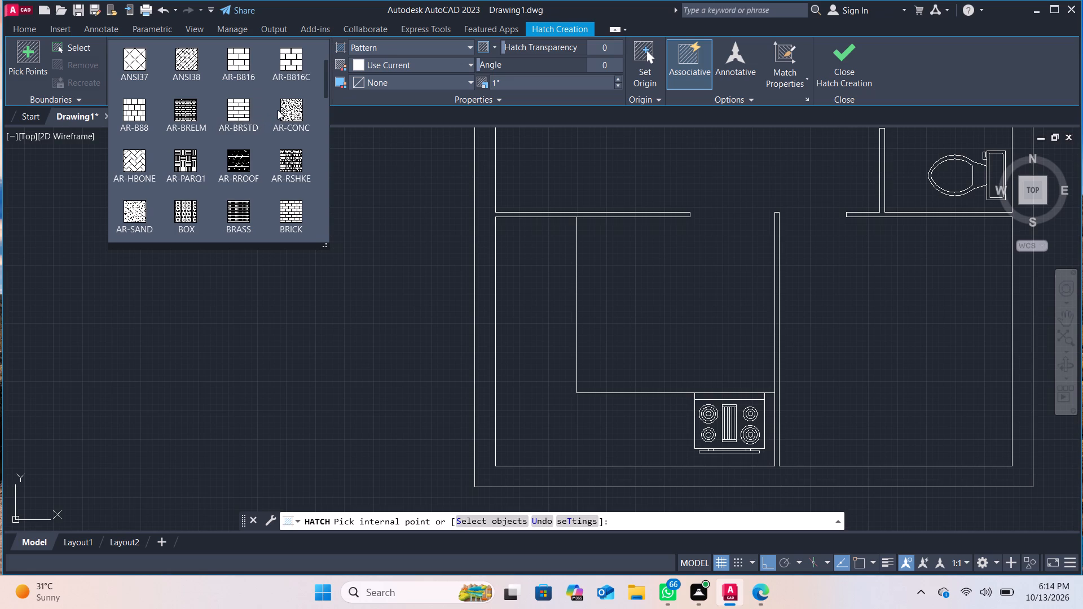
{"action": "left_click", "coordinate": [291, 107]}
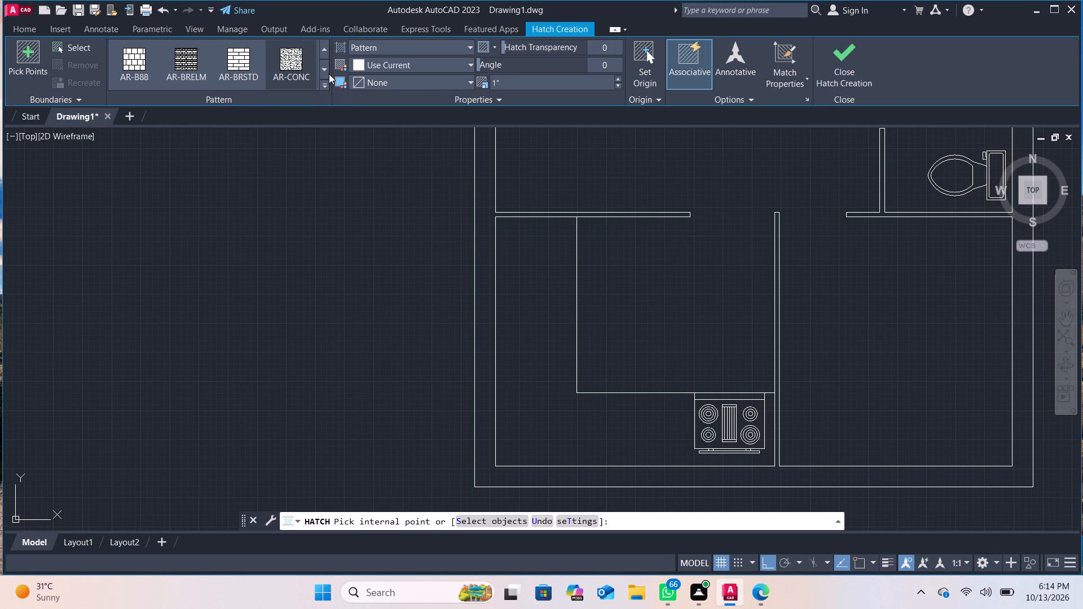
{"action": "left_click", "coordinate": [525, 267]}
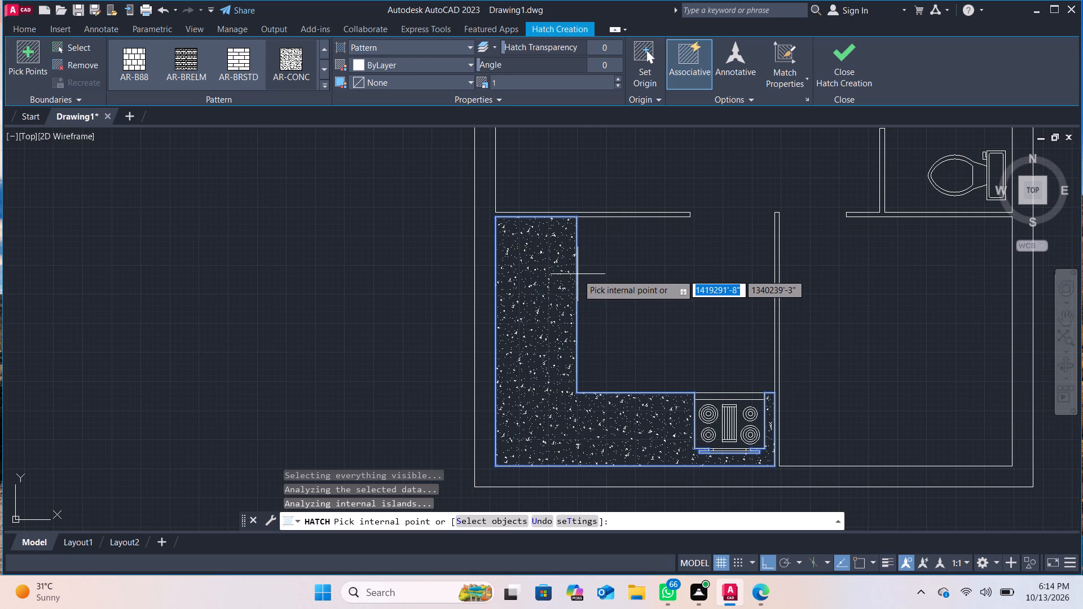
{"action": "left_click", "coordinate": [839, 73]}
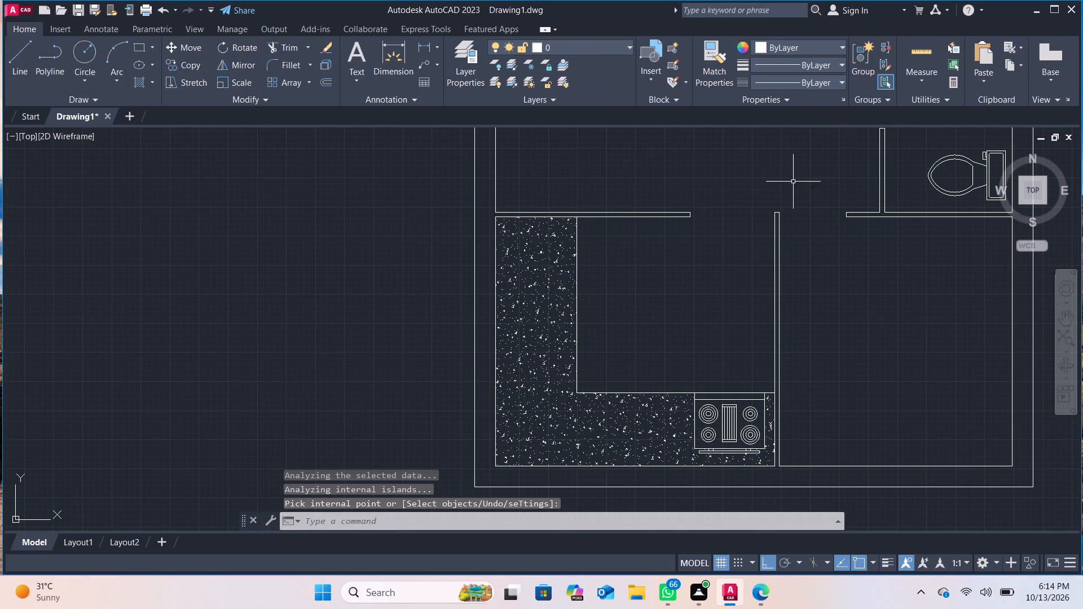
Look over the whole floor plan, from the hatched kitchen counter up through the living area to the bedrooms.
{"action": "scroll", "coordinate": [778, 216], "scroll_direction": "down", "scroll_amount": 1}
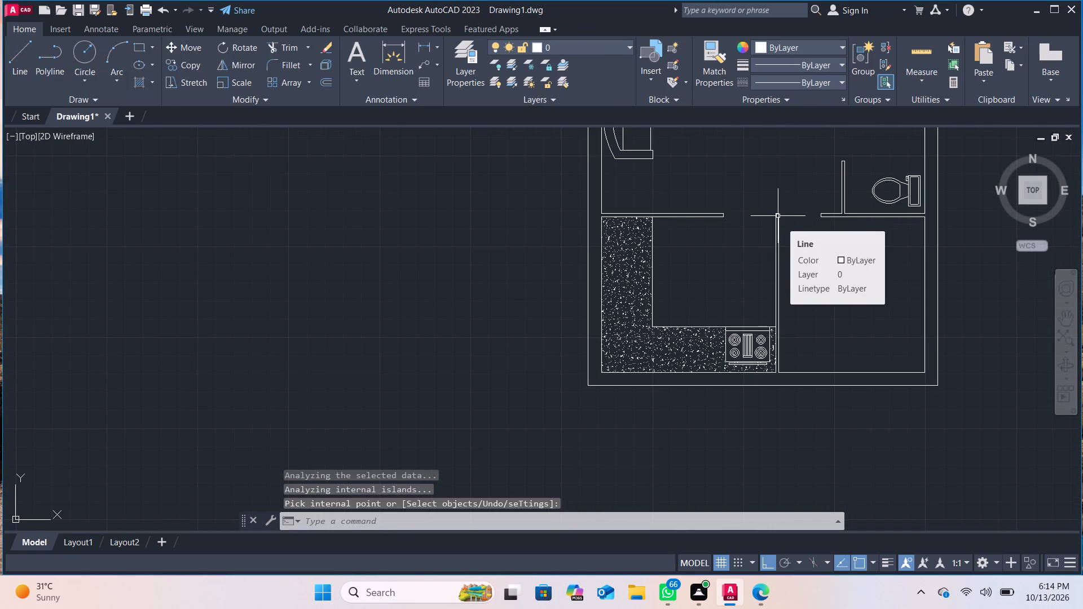
{"action": "scroll", "coordinate": [769, 218], "scroll_direction": "down", "scroll_amount": 1}
{"action": "middle_click_drag", "start_coordinate": [755, 237], "coordinate": [728, 381]}
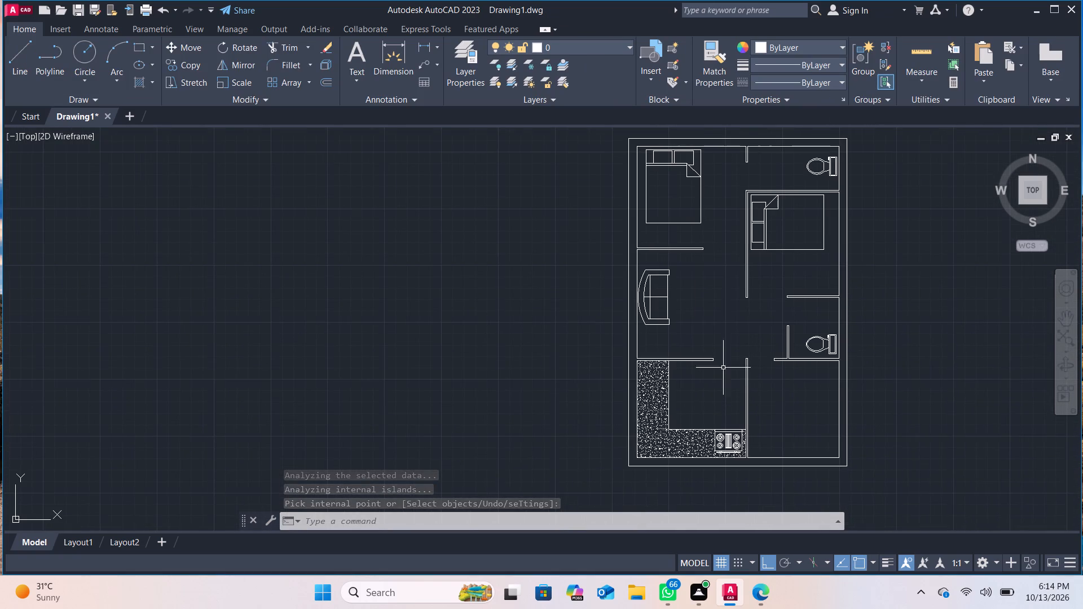
{"action": "scroll", "coordinate": [715, 325], "scroll_direction": "down", "scroll_amount": 1}
{"action": "scroll", "coordinate": [710, 316], "scroll_direction": "up", "scroll_amount": 1}
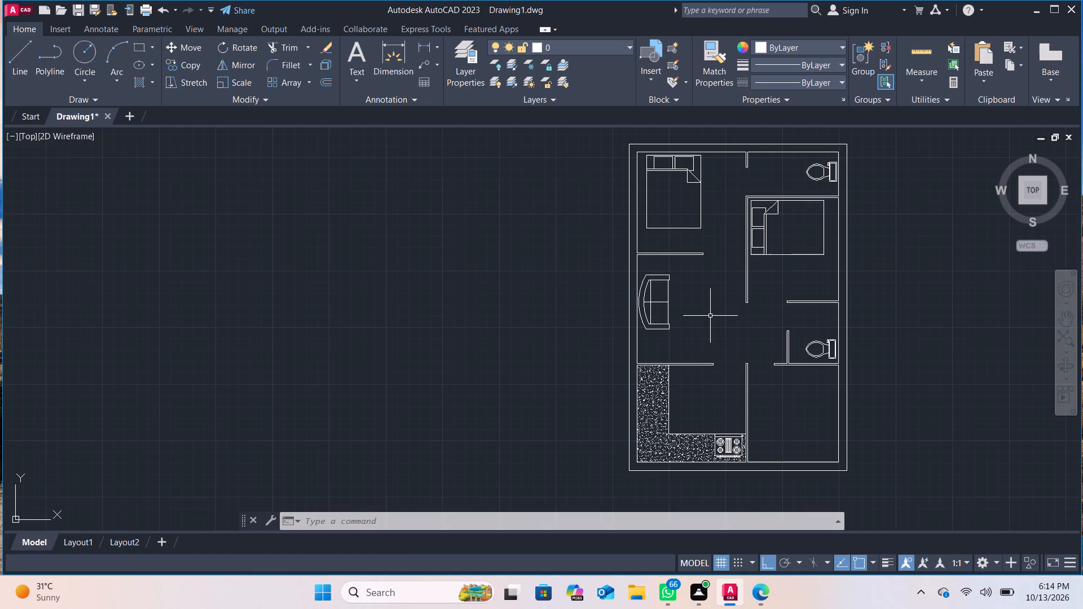
{"action": "scroll", "coordinate": [710, 316], "scroll_direction": "up", "scroll_amount": 2}
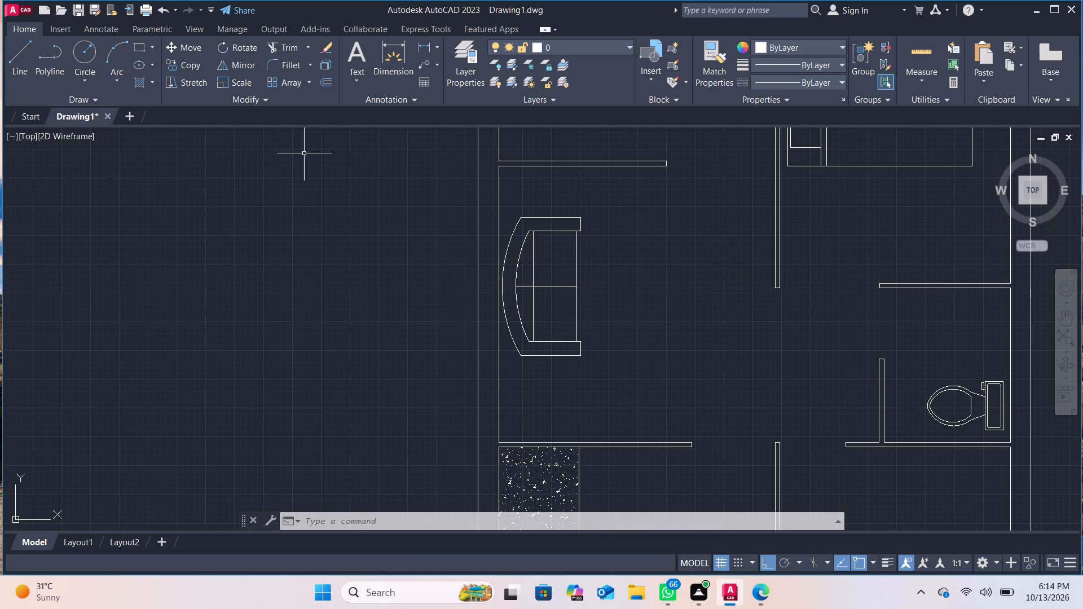
{"action": "scroll", "coordinate": [378, 121], "scroll_direction": "up", "scroll_amount": 1}
{"action": "scroll", "coordinate": [806, 352], "scroll_direction": "down", "scroll_amount": 2}
{"action": "scroll", "coordinate": [745, 328], "scroll_direction": "up", "scroll_amount": 2}
{"action": "middle_click_drag", "start_coordinate": [745, 327], "coordinate": [501, 319]}
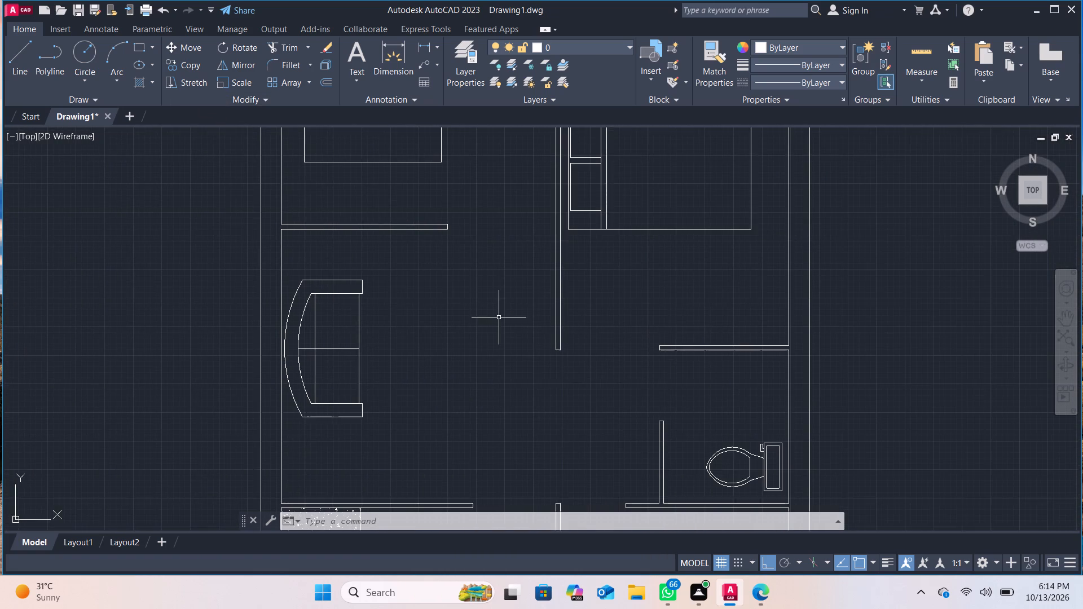
{"action": "scroll", "coordinate": [498, 317], "scroll_direction": "down", "scroll_amount": 1}
{"action": "scroll", "coordinate": [500, 325], "scroll_direction": "up", "scroll_amount": 1}
{"action": "middle_click_drag", "start_coordinate": [500, 329], "coordinate": [481, 469]}
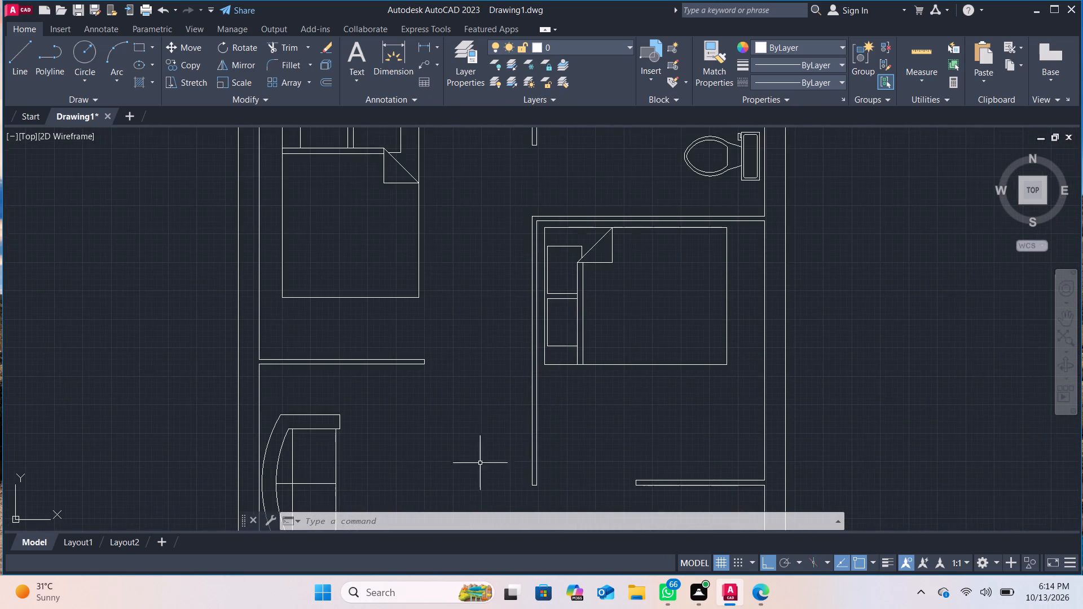
{"action": "scroll", "coordinate": [463, 350], "scroll_direction": "down", "scroll_amount": 1}
{"action": "scroll", "coordinate": [463, 330], "scroll_direction": "up", "scroll_amount": 1}
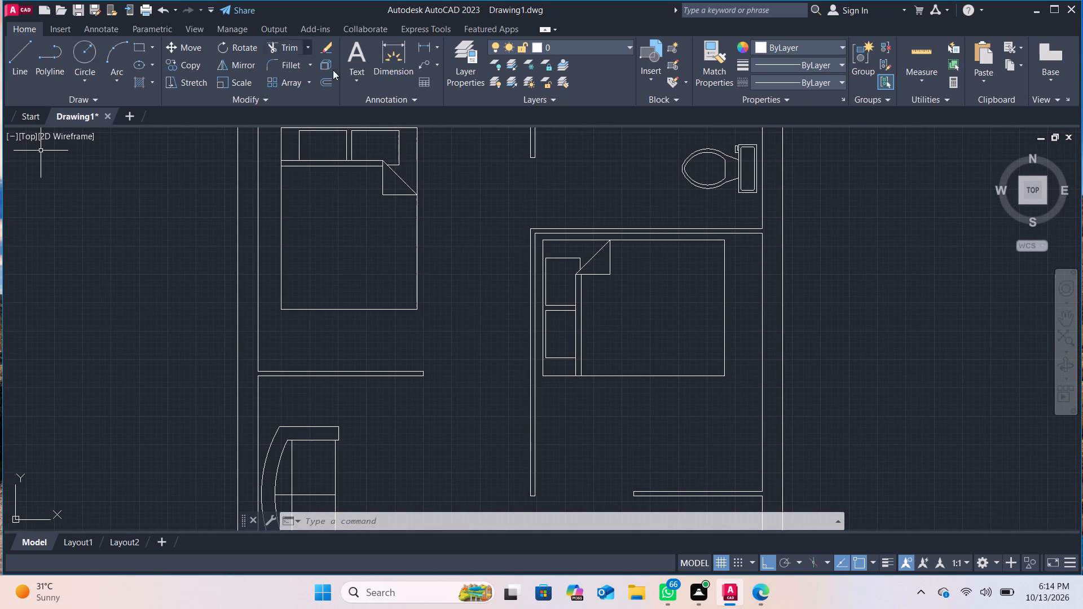
Add the multiline text "BEDROOM" outside the plan, beside the outer wall of the top-left bedroom.
{"action": "double_click", "coordinate": [364, 57]}
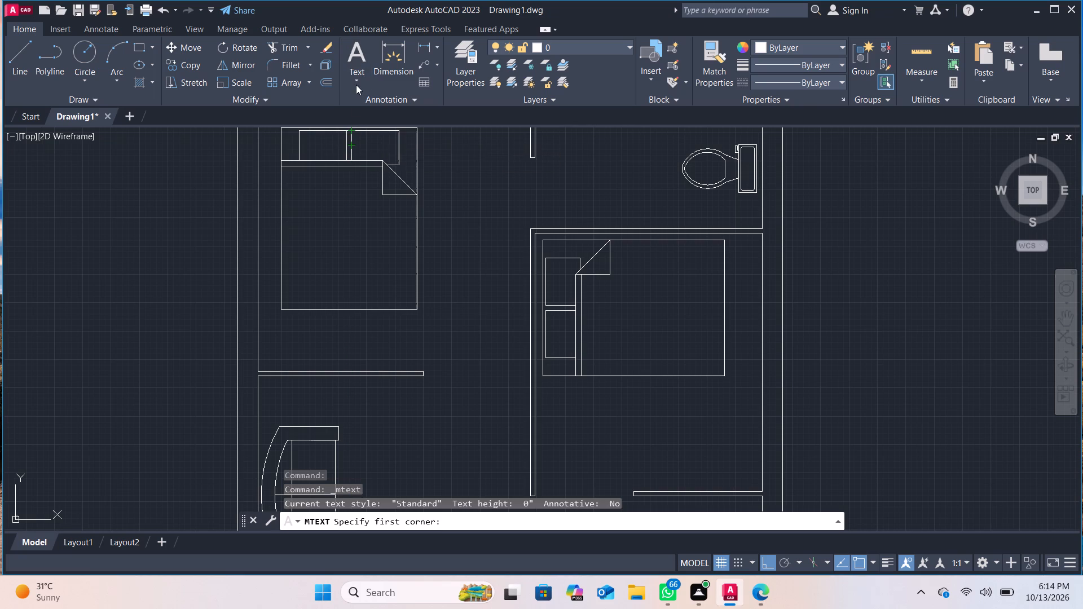
{"action": "double_click", "coordinate": [95, 231]}
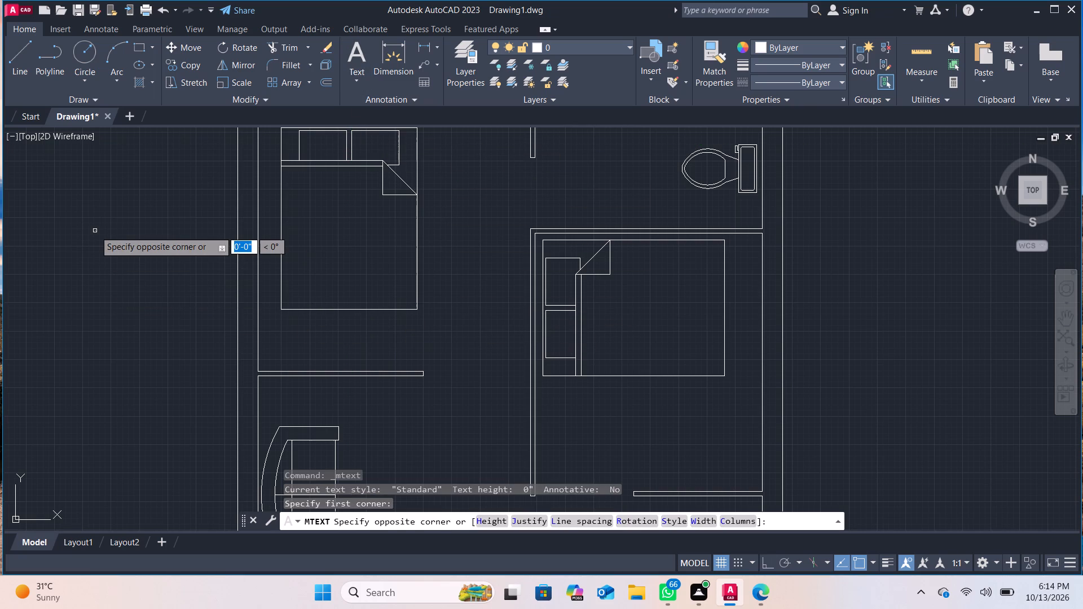
{"action": "left_click_drag", "start_coordinate": [83, 211], "coordinate": [160, 271]}
{"action": "type", "text": "bed"}
{"action": "key", "text": "r"}
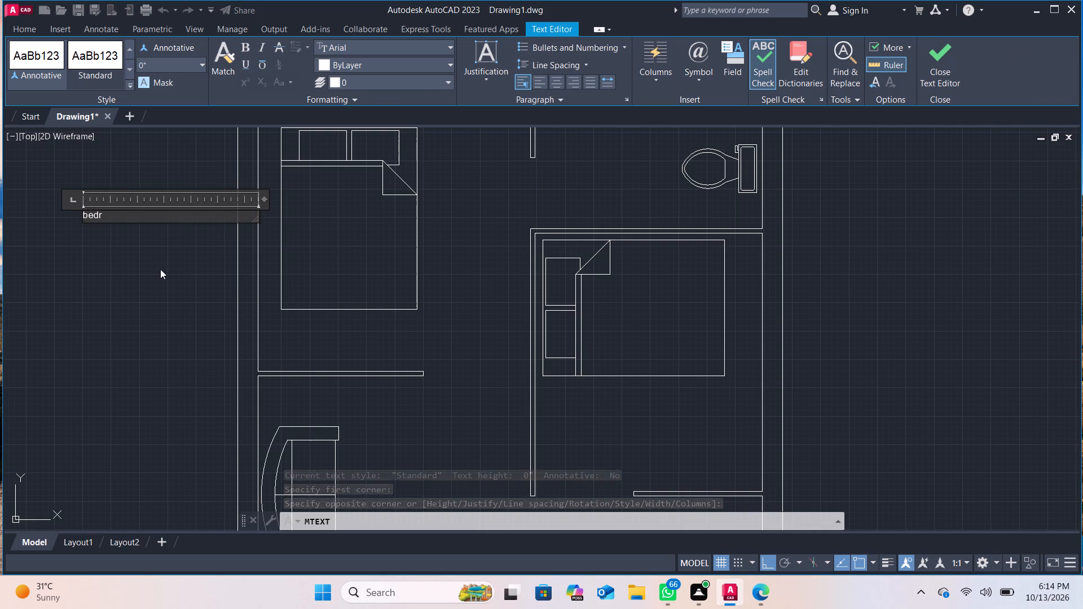
{"action": "key", "text": "BackSpace"}
{"action": "key", "text": "BackSpace"}
{"action": "key", "text": "BackSpace"}
{"action": "key", "text": "BackSpace"}
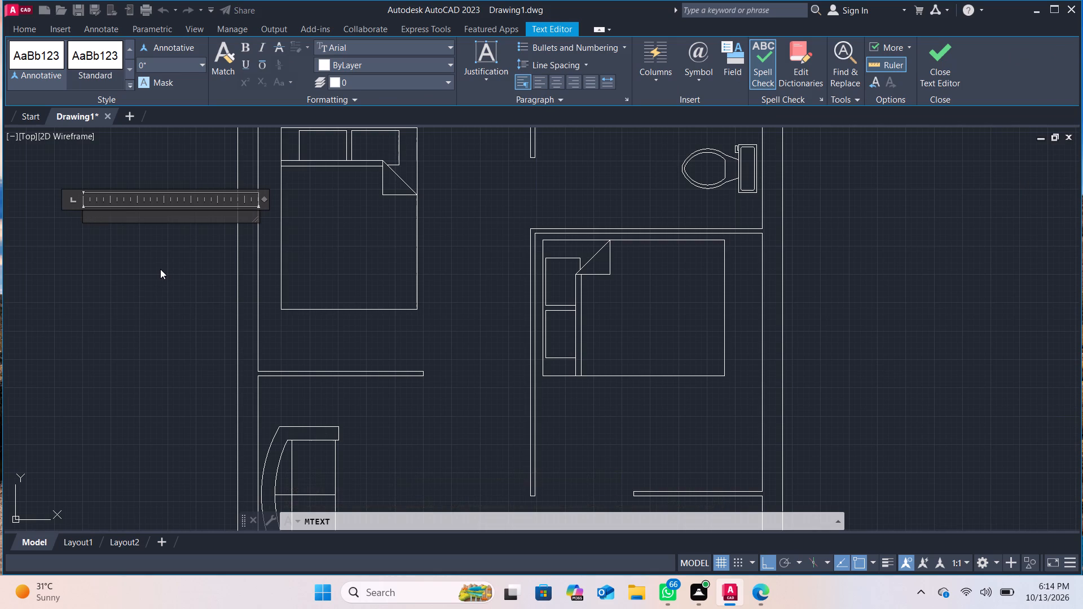
{"action": "type", "text": "BEDROOM"}
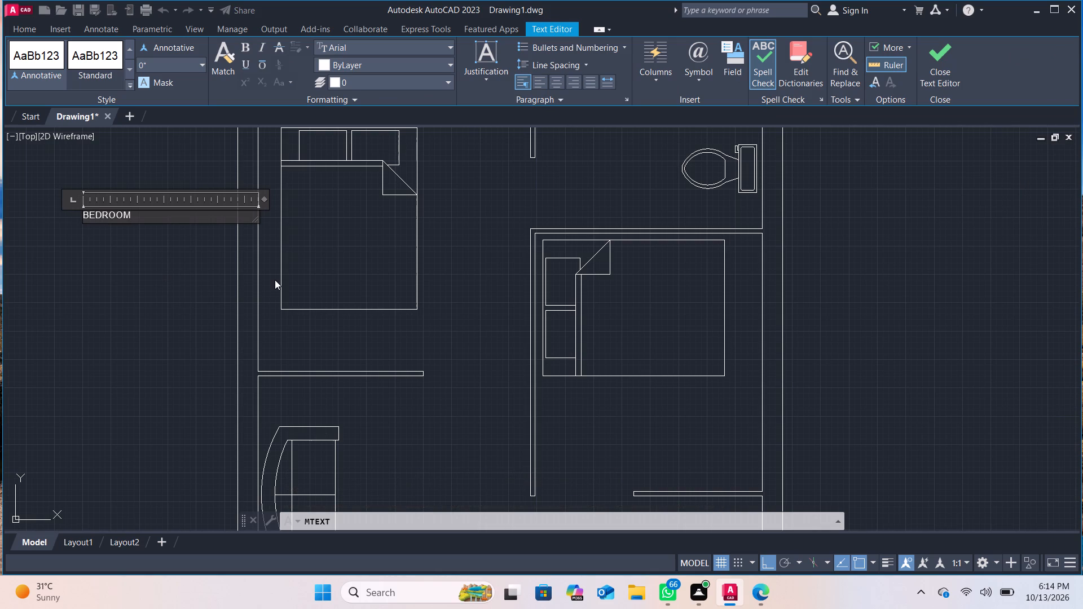
{"action": "left_click", "coordinate": [962, 51]}
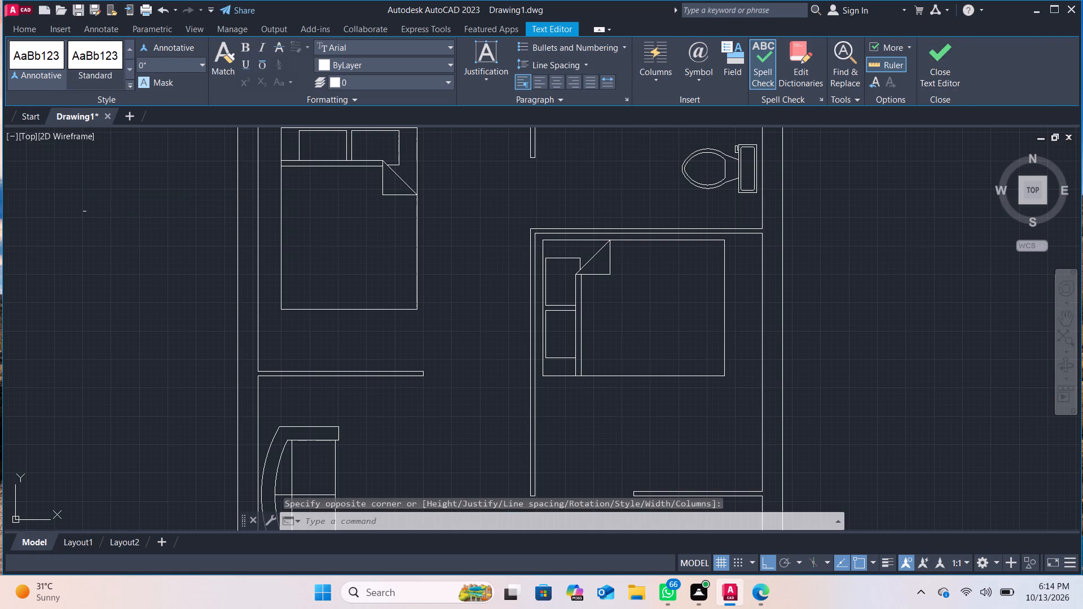
Set the text height of the "BEDROOM" label outside the plan to 8".
{"action": "scroll", "coordinate": [102, 241], "scroll_direction": "up", "scroll_amount": 2}
{"action": "middle_click_drag", "start_coordinate": [101, 241], "coordinate": [173, 351]}
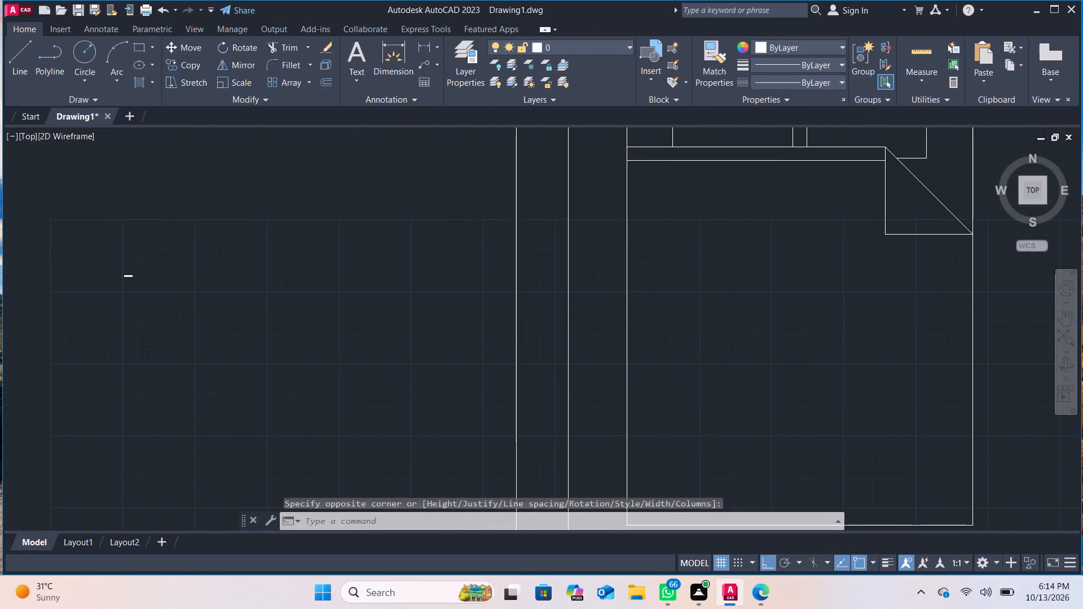
{"action": "scroll", "coordinate": [160, 295], "scroll_direction": "down", "scroll_amount": 1}
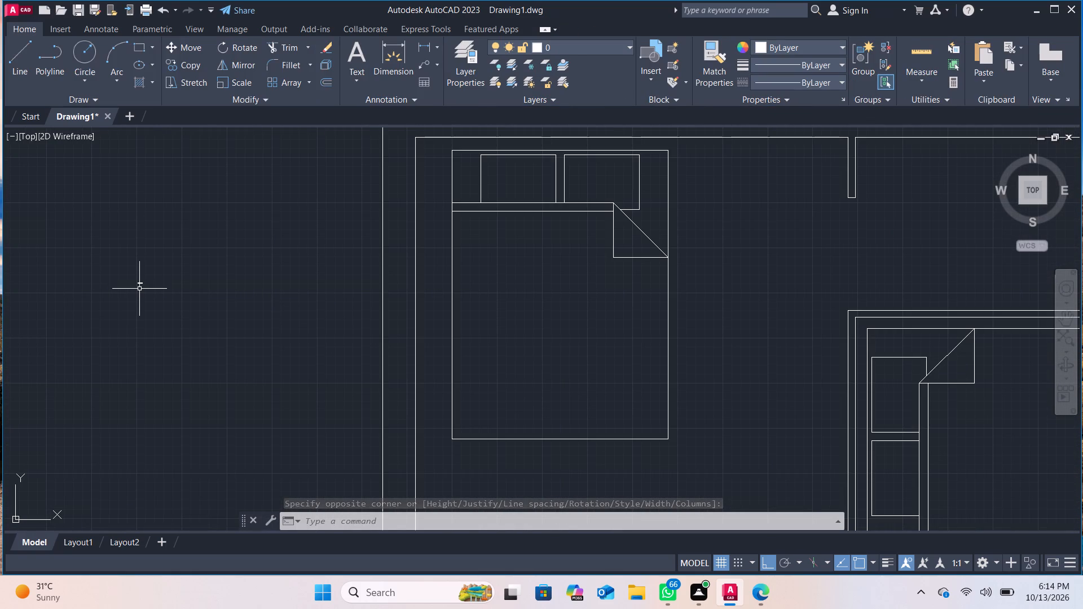
{"action": "left_click_drag", "start_coordinate": [139, 289], "coordinate": [140, 268]}
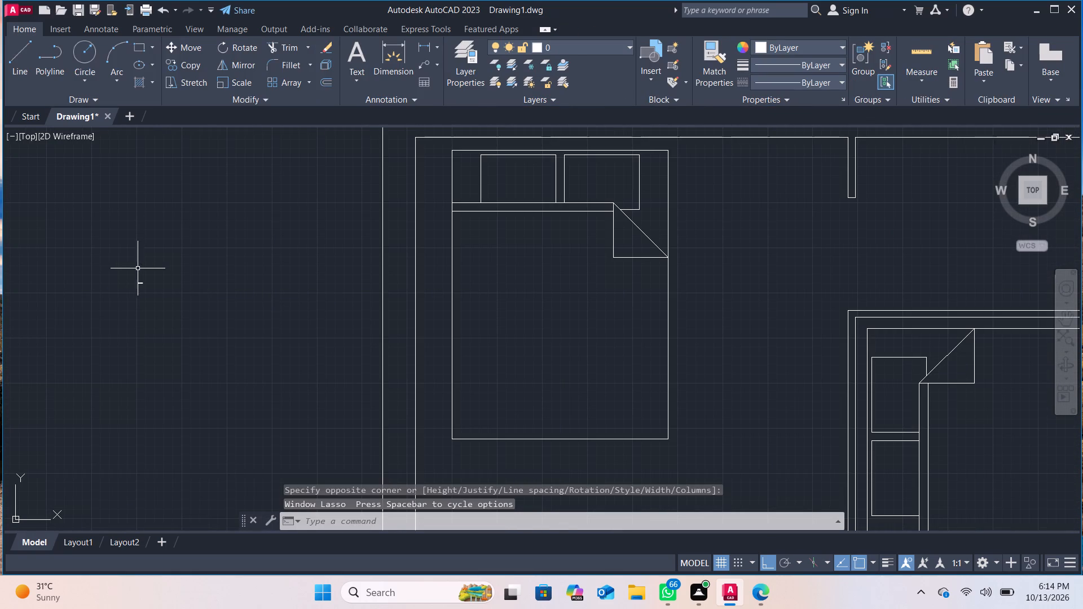
{"action": "left_click", "coordinate": [110, 268]}
{"action": "left_click_drag", "start_coordinate": [113, 267], "coordinate": [170, 290]}
{"action": "left_click", "coordinate": [169, 290]}
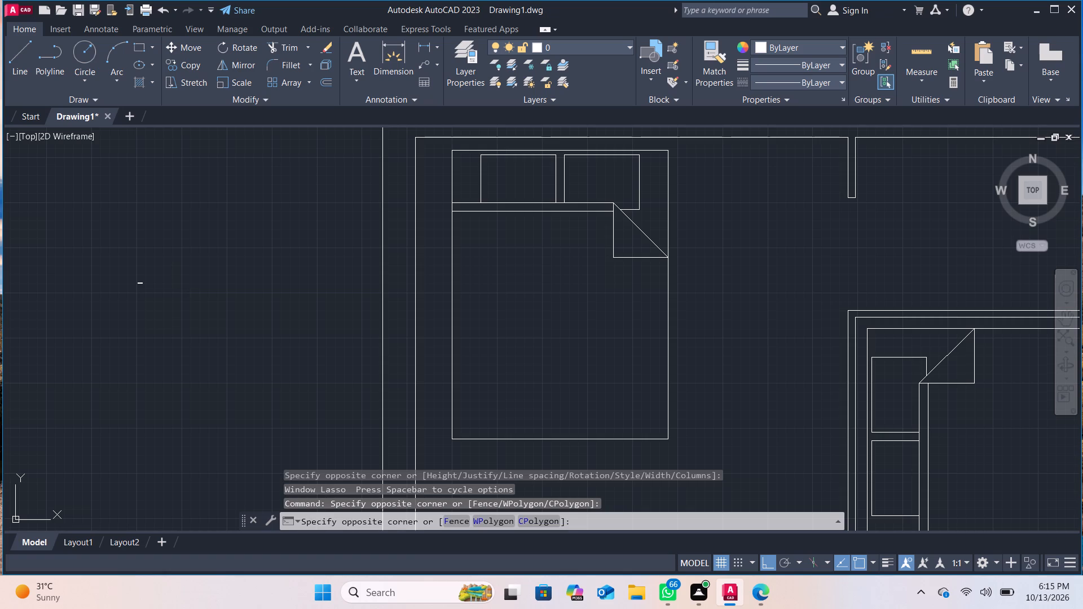
{"action": "left_click_drag", "start_coordinate": [169, 290], "coordinate": [137, 279]}
{"action": "left_click", "coordinate": [136, 271]}
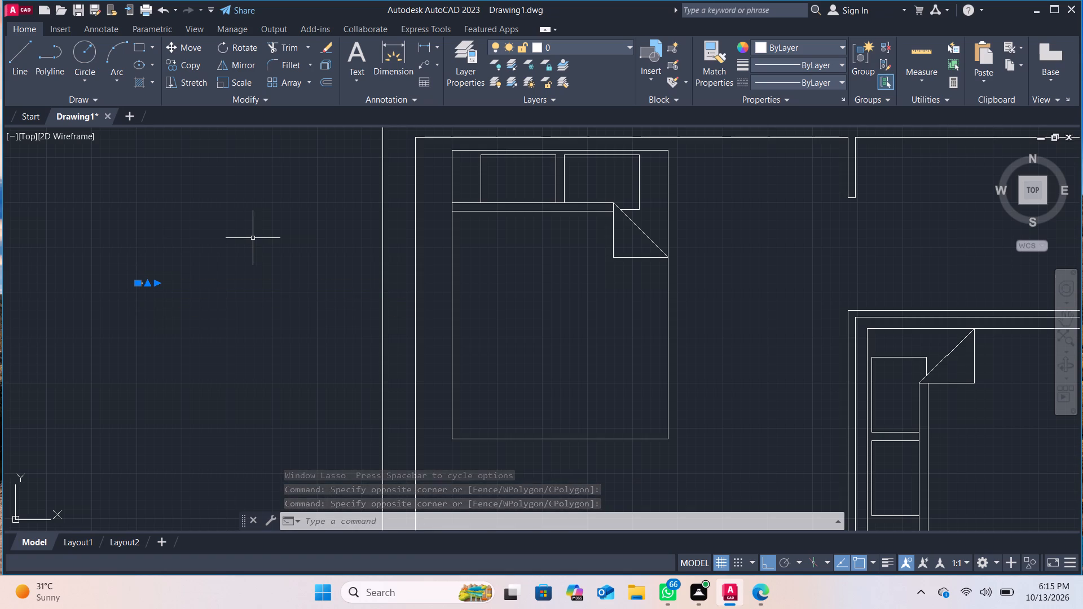
{"action": "key", "text": "ctrl+1"}
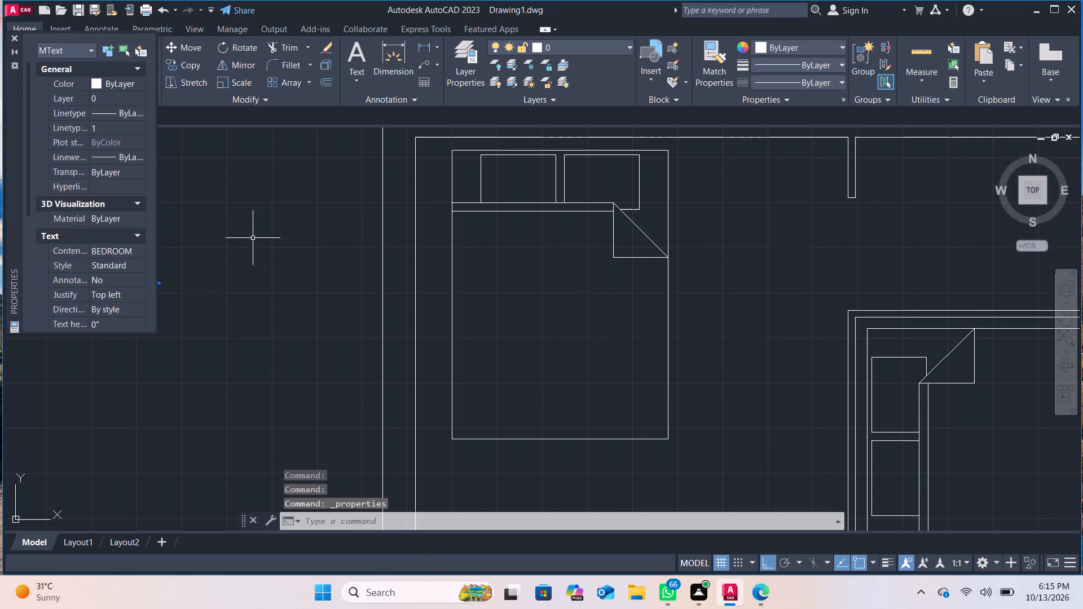
{"action": "scroll", "coordinate": [122, 302], "scroll_direction": "down", "scroll_amount": 2}
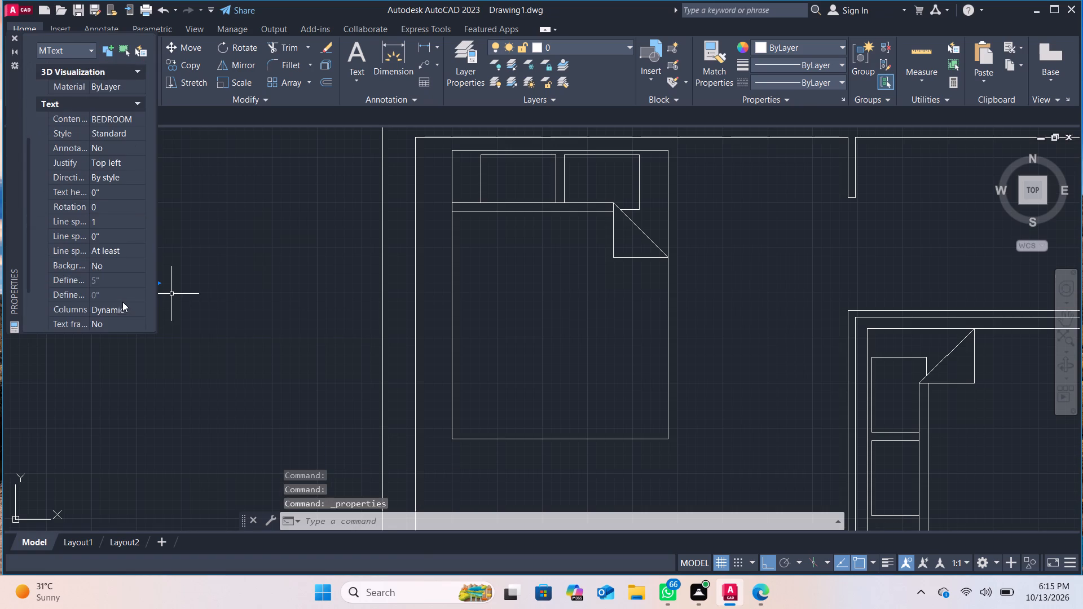
{"action": "scroll", "coordinate": [122, 302], "scroll_direction": "down", "scroll_amount": 2}
{"action": "scroll", "coordinate": [118, 252], "scroll_direction": "up", "scroll_amount": 1}
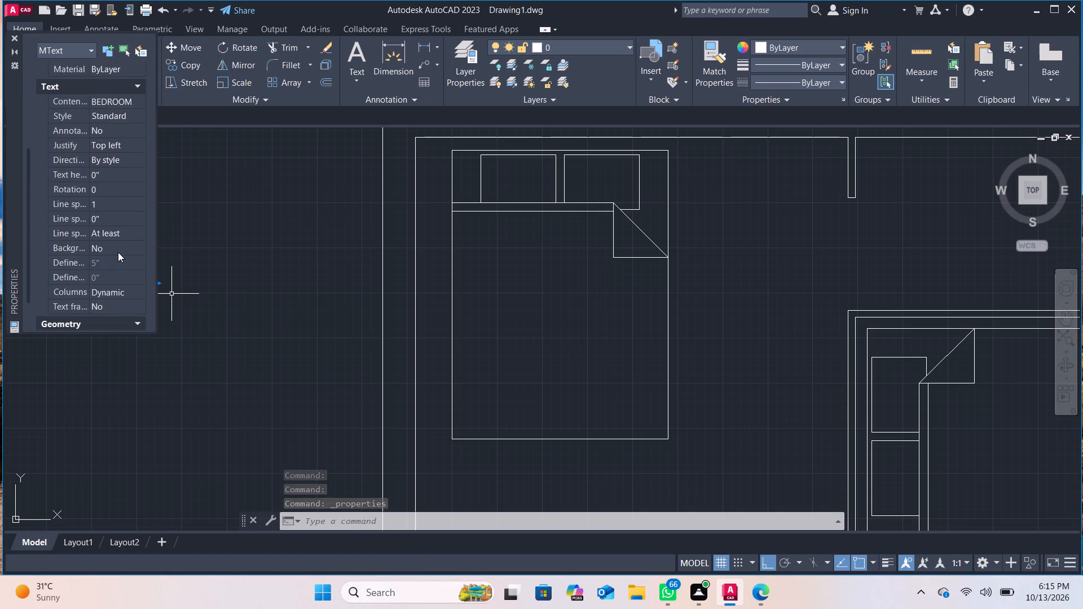
{"action": "scroll", "coordinate": [117, 250], "scroll_direction": "up", "scroll_amount": 2}
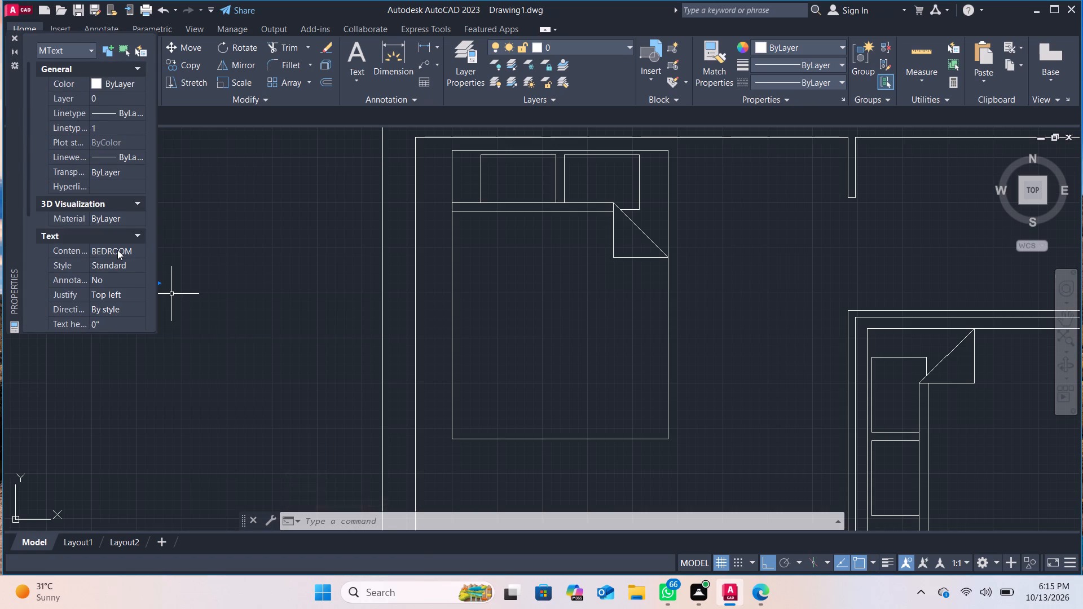
{"action": "scroll", "coordinate": [117, 250], "scroll_direction": "down", "scroll_amount": 1}
{"action": "scroll", "coordinate": [117, 250], "scroll_direction": "up", "scroll_amount": 1}
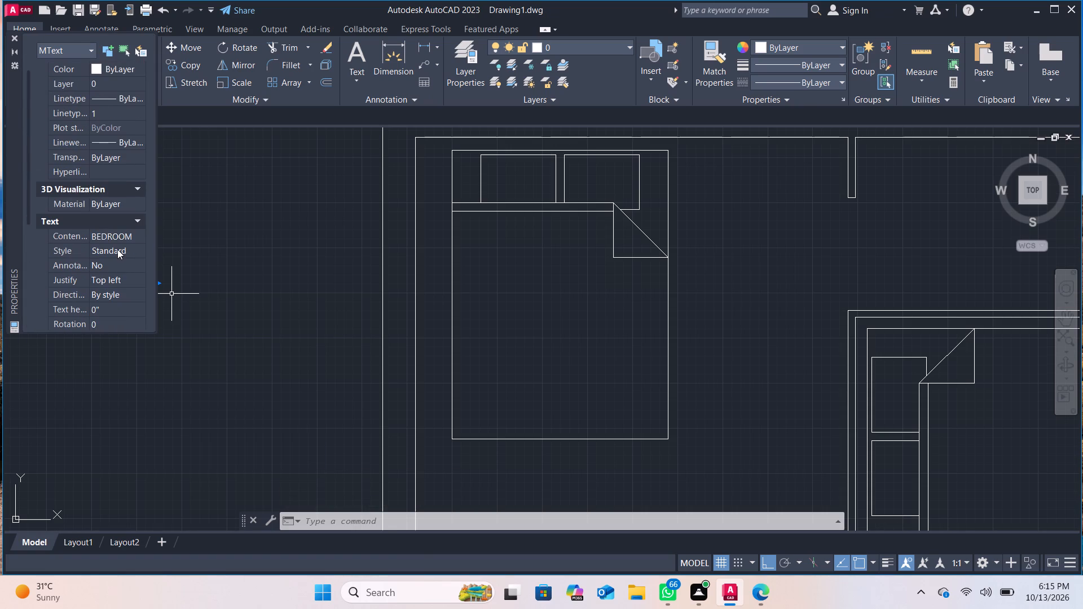
{"action": "scroll", "coordinate": [87, 143], "scroll_direction": "down", "scroll_amount": 1}
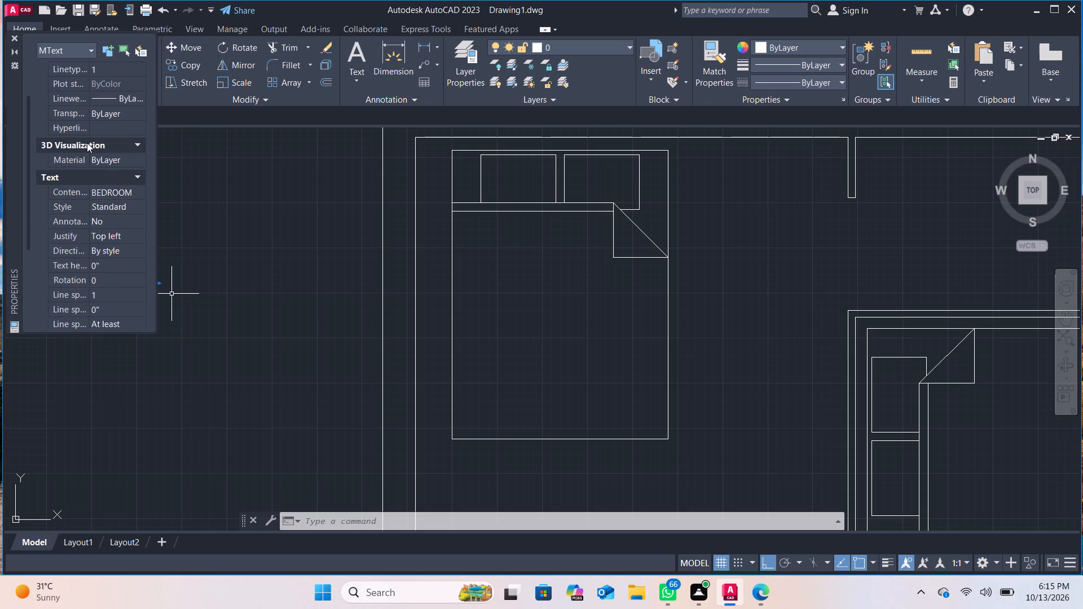
{"action": "left_click", "coordinate": [104, 258]}
{"action": "key", "text": "BackSpace"}
{"action": "key", "text": "BackSpace"}
{"action": "key", "text": "BackSpace"}
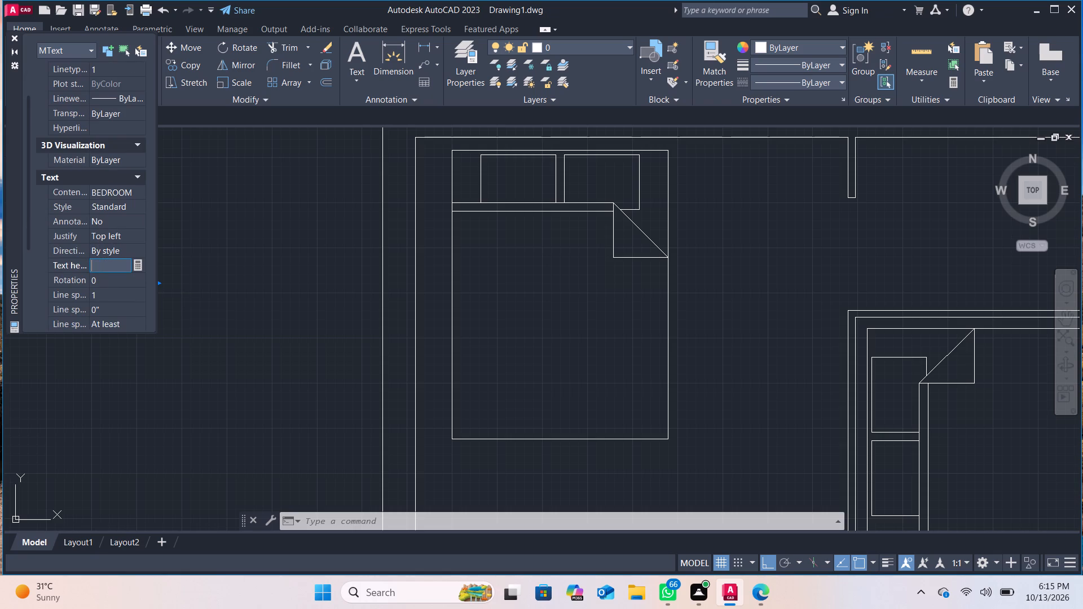
{"action": "key", "text": "BackSpace"}
{"action": "key", "text": "BackSpace"}
{"action": "key", "text": "8"}
{"action": "key", "text": "Return"}
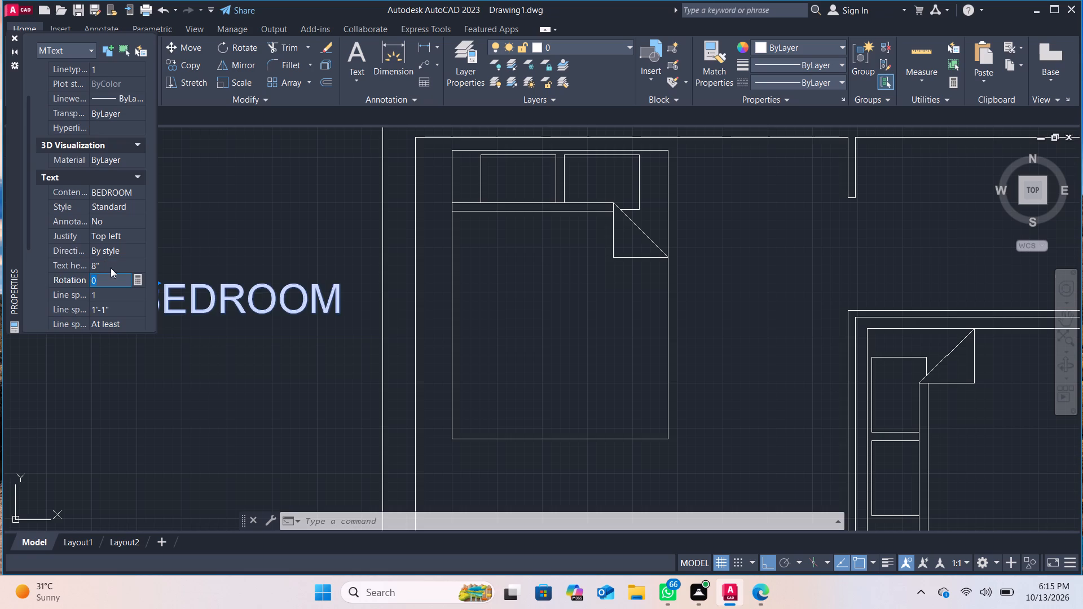
{"action": "left_click", "coordinate": [16, 35]}
With Ortho off, copy the "BEDROOM" label below the top-left bed, beside the upper toilet, and below the right-hand bed.
{"action": "scroll", "coordinate": [199, 273], "scroll_direction": "down", "scroll_amount": 2}
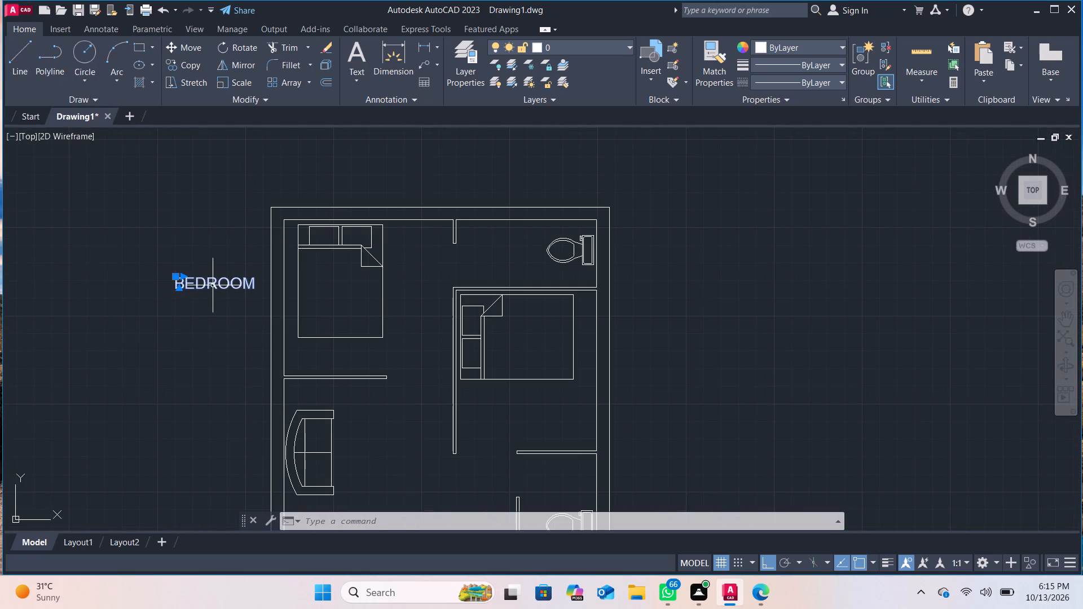
{"action": "left_click", "coordinate": [213, 284]}
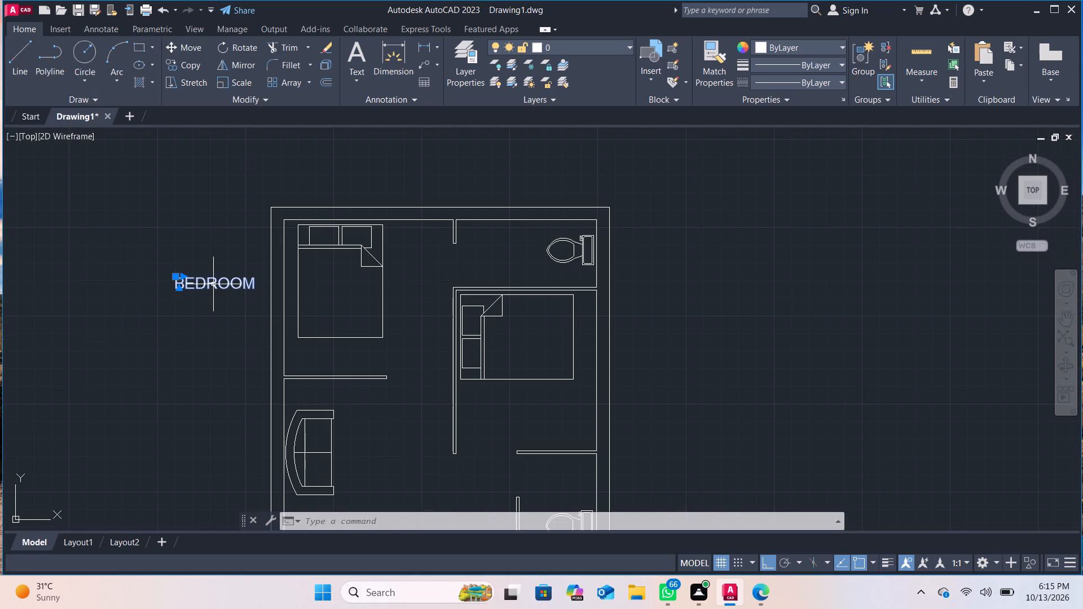
{"action": "key", "text": "Escape"}
{"action": "left_click", "coordinate": [213, 284]}
{"action": "key", "text": "c"}
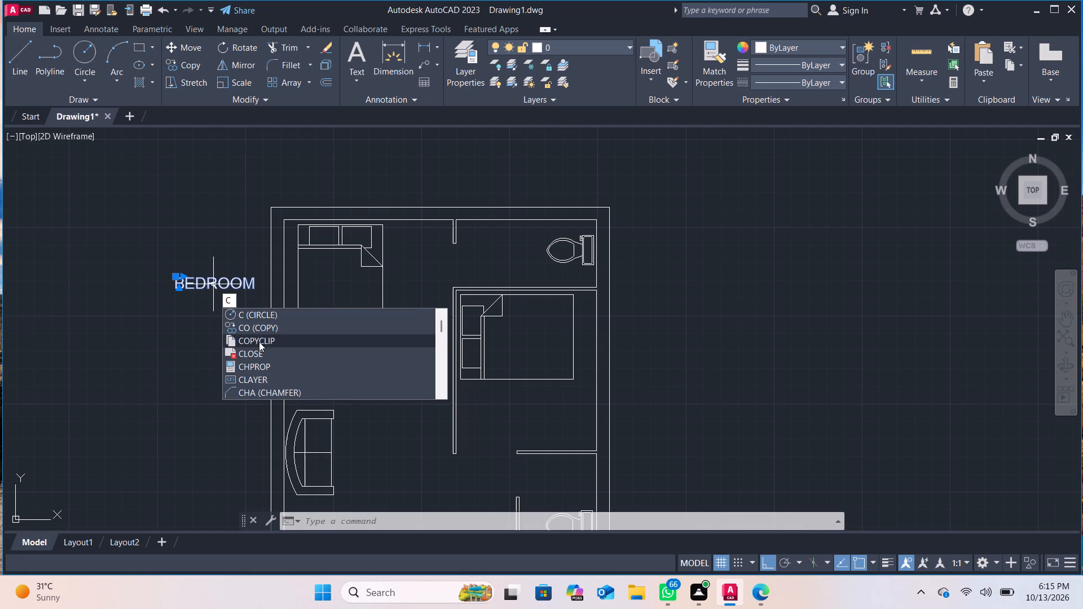
{"action": "left_click", "coordinate": [265, 332]}
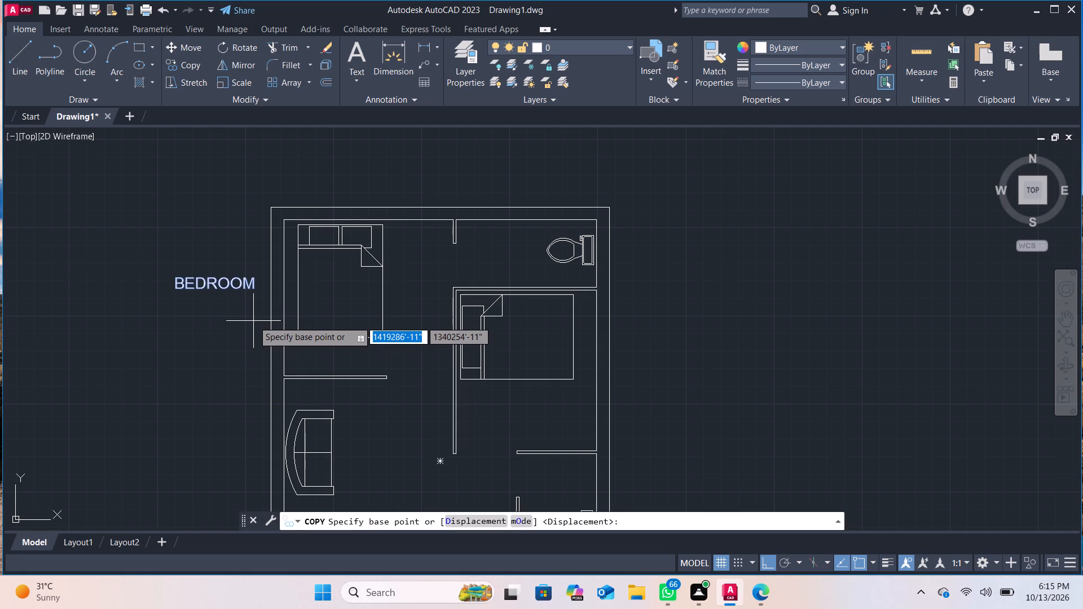
{"action": "left_click", "coordinate": [216, 283]}
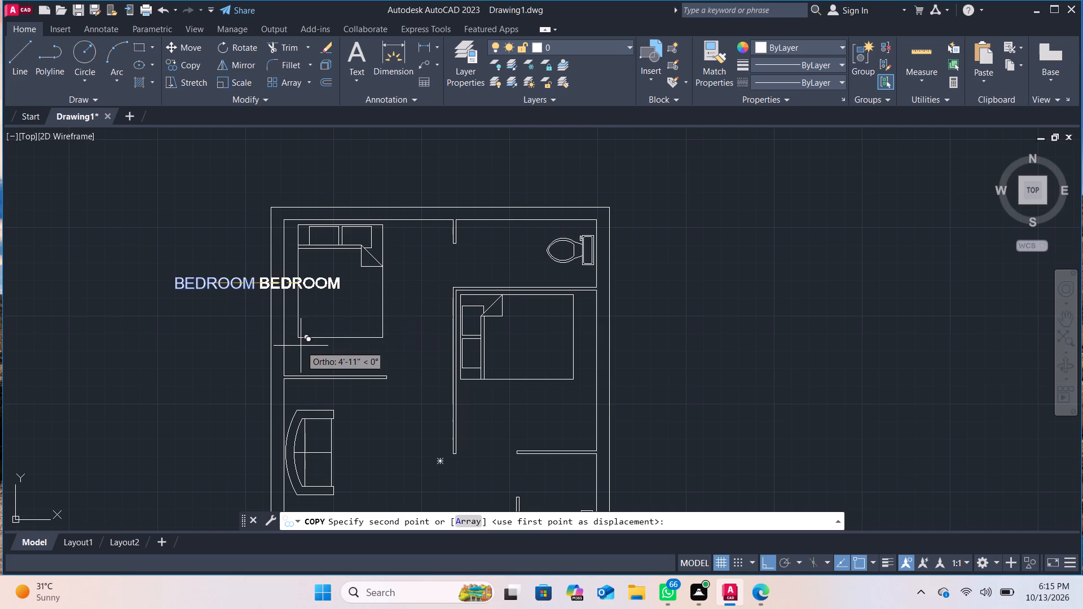
{"action": "left_click", "coordinate": [765, 557]}
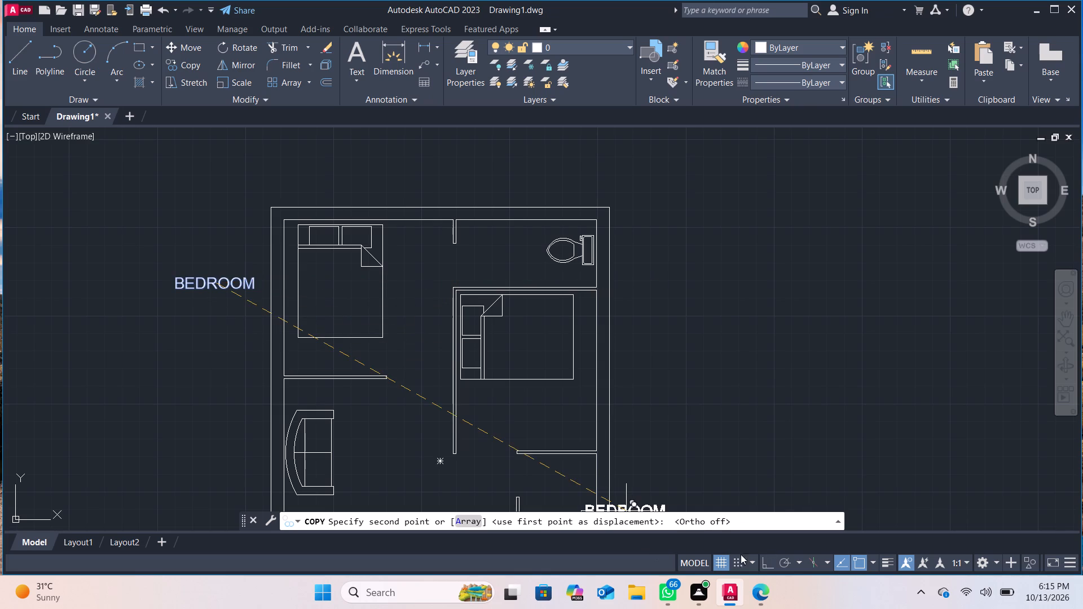
{"action": "left_click", "coordinate": [346, 358]}
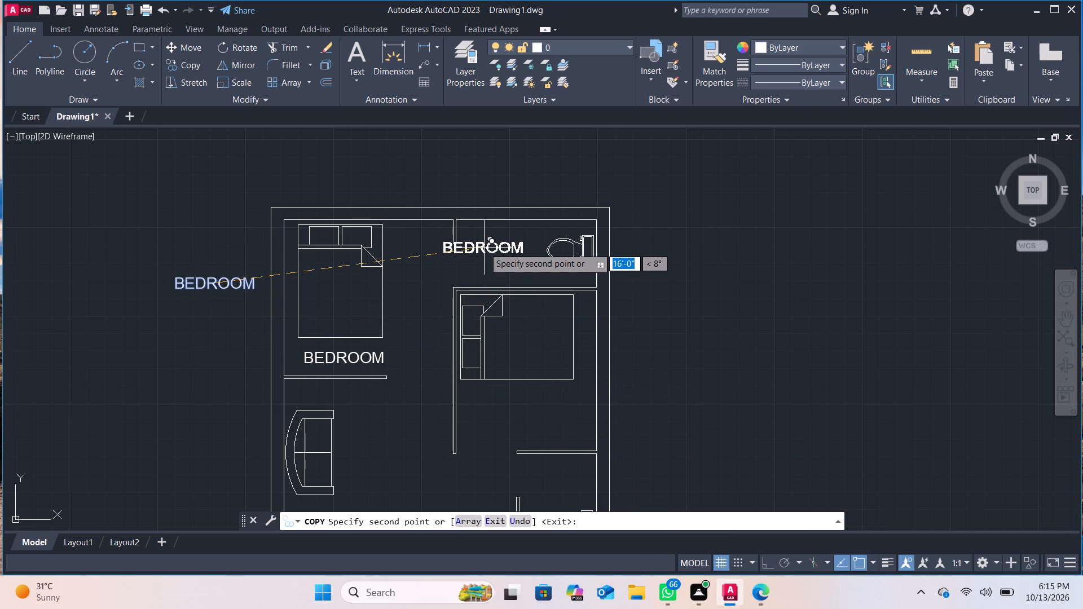
{"action": "left_click", "coordinate": [498, 263]}
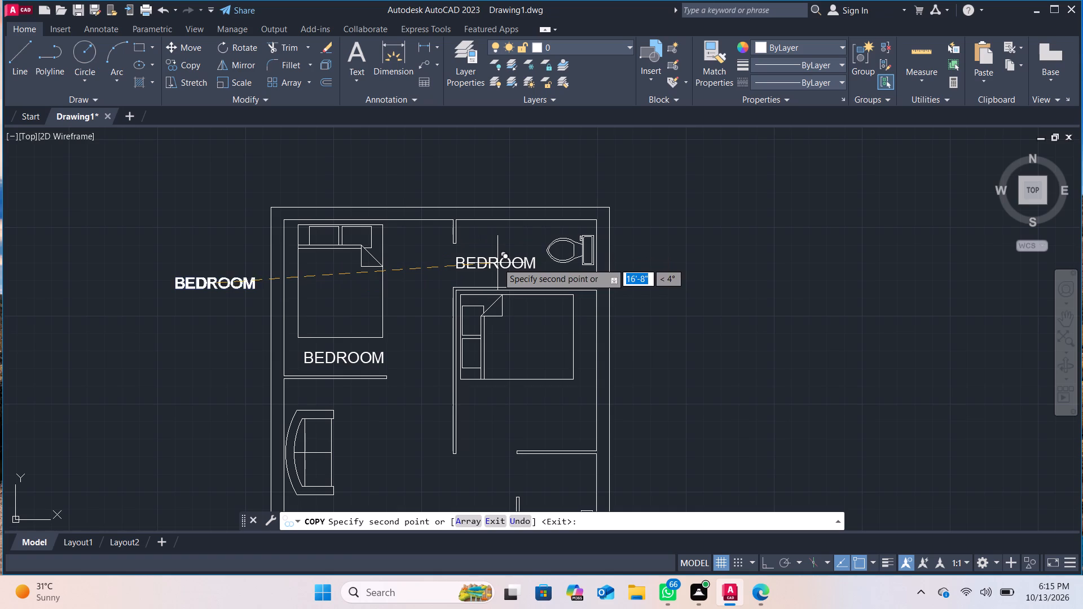
{"action": "left_click", "coordinate": [527, 409]}
Place further copies of the "BEDROOM" label beside the sofa, above the lower toilet, in the bottom-right room, and in the kitchen.
{"action": "scroll", "coordinate": [527, 409], "scroll_direction": "down", "scroll_amount": 1}
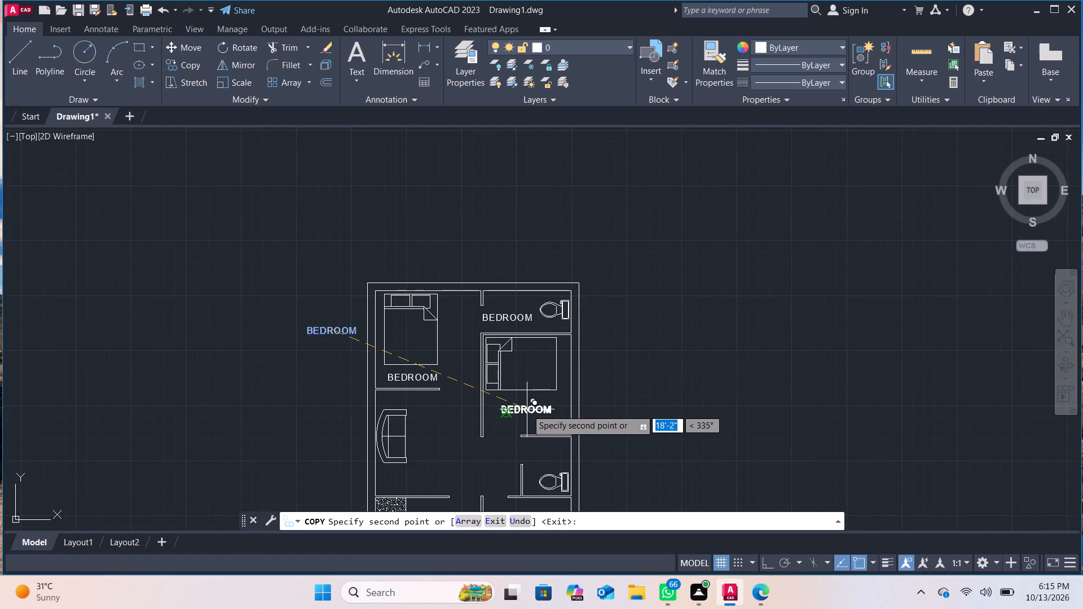
{"action": "middle_click_drag", "start_coordinate": [527, 409], "coordinate": [513, 261]}
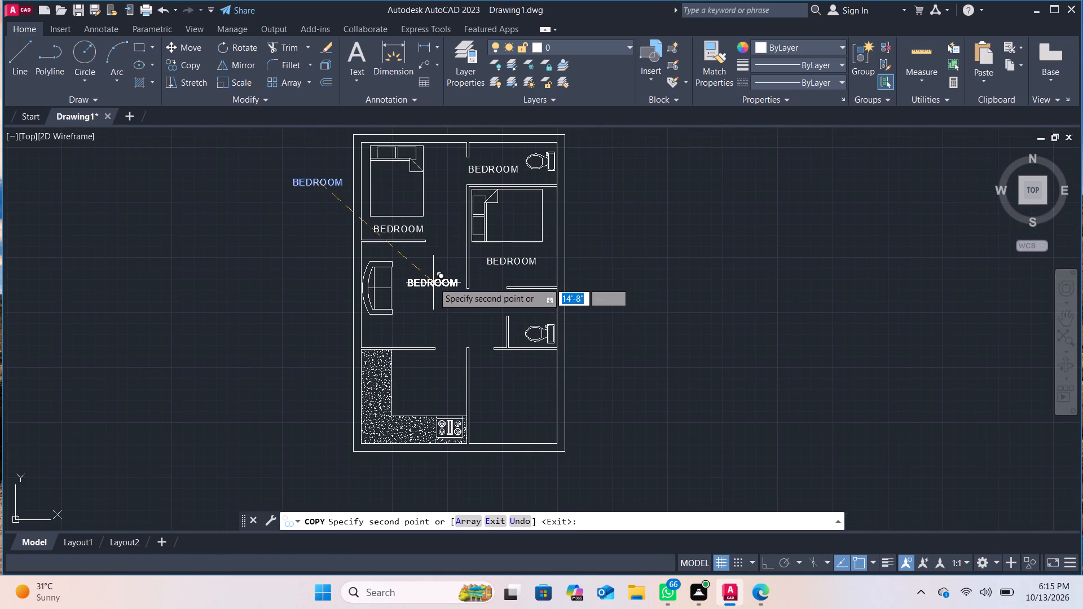
{"action": "left_click", "coordinate": [429, 268]}
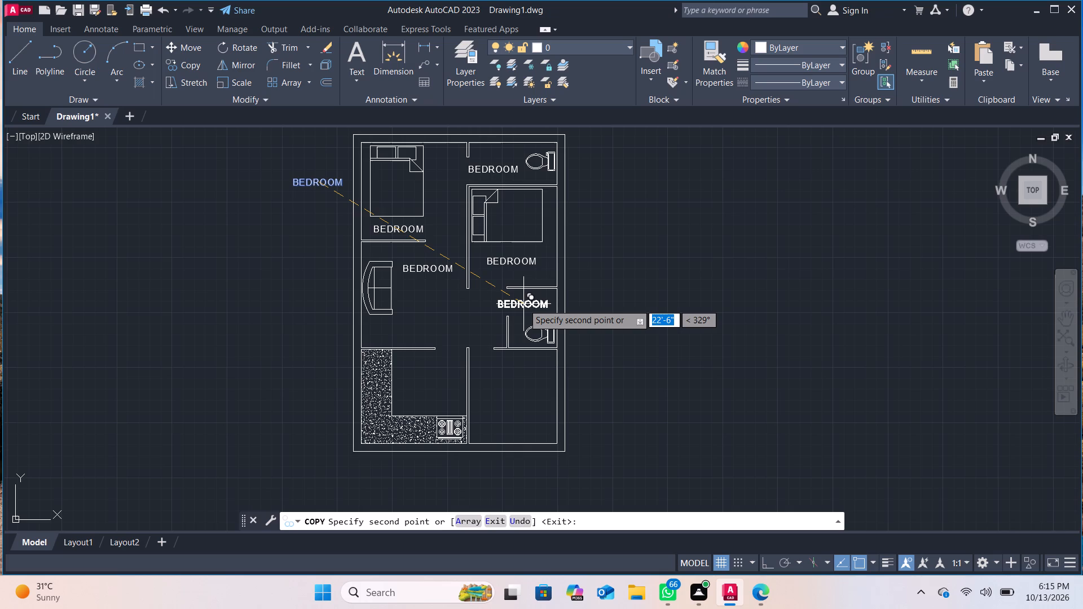
{"action": "left_click", "coordinate": [523, 304]}
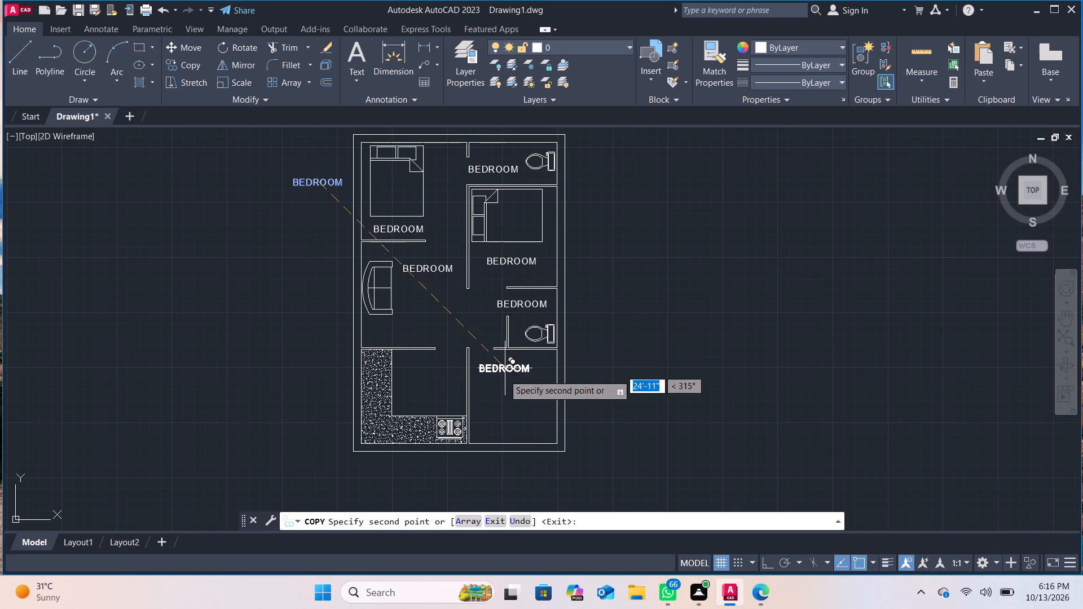
{"action": "left_click", "coordinate": [517, 407]}
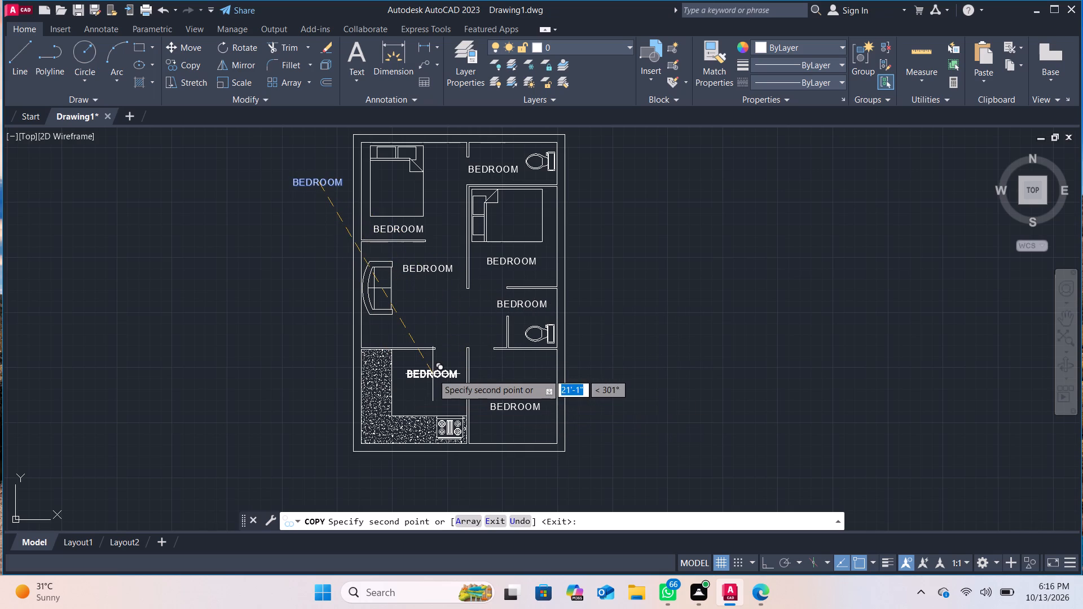
{"action": "left_click", "coordinate": [433, 374]}
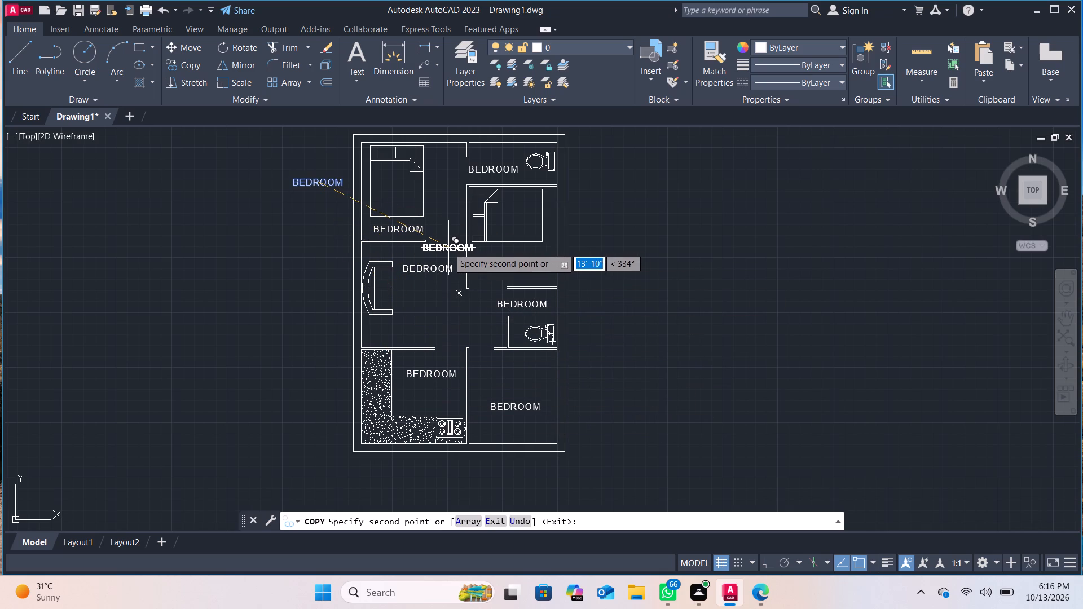
{"action": "key", "text": "Escape"}
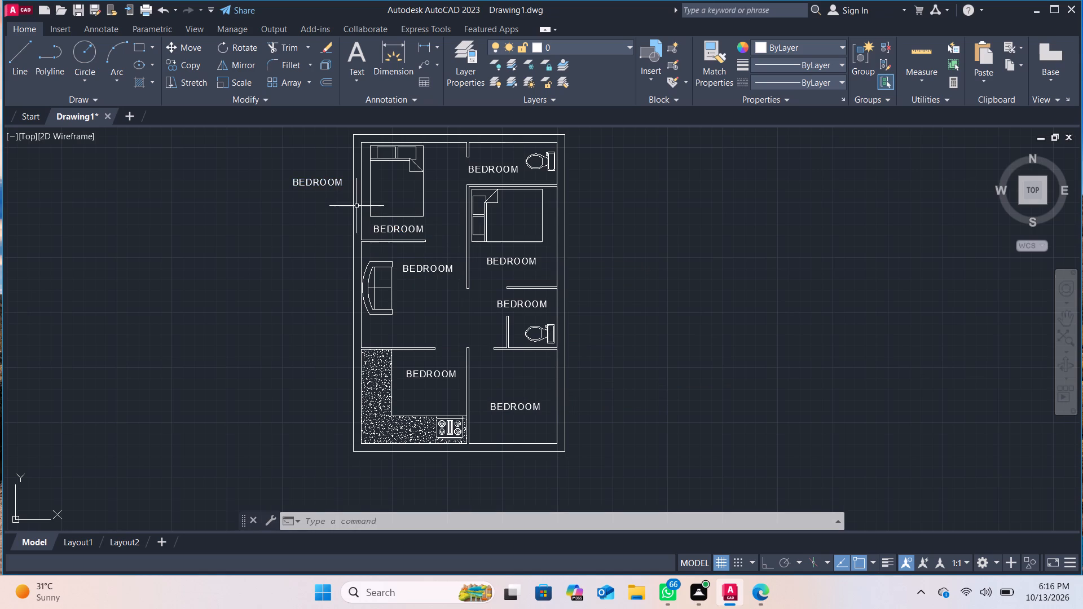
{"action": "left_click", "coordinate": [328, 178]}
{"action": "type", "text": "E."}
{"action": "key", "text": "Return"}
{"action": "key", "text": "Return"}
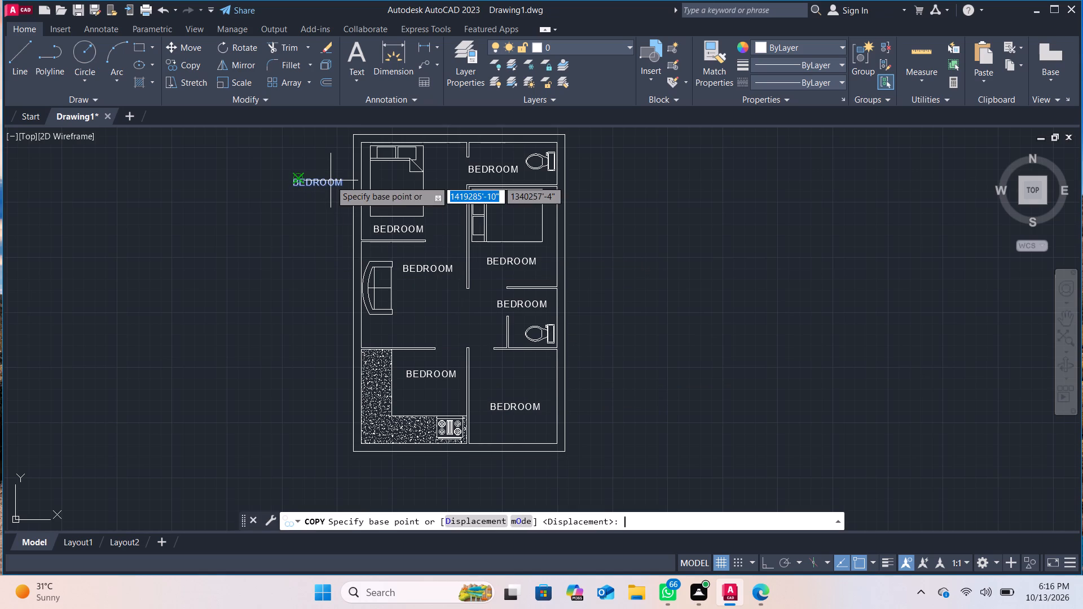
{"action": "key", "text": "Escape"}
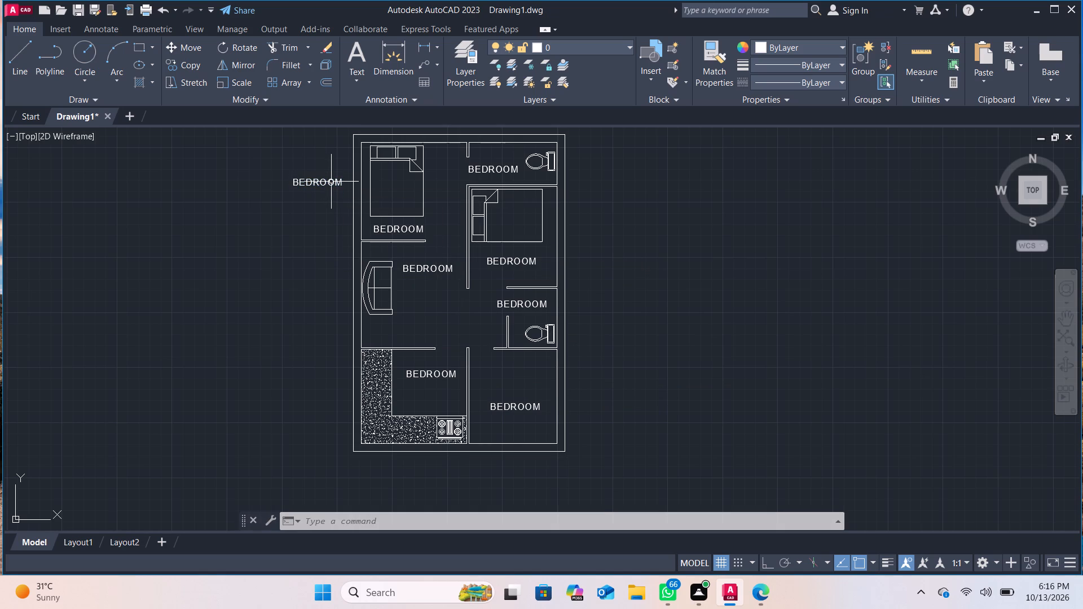
Erase the original "BEDROOM" label outside the plan, beside the top-left bedroom.
{"action": "left_click", "coordinate": [331, 182]}
{"action": "key", "text": "e"}
{"action": "key", "text": "Return"}
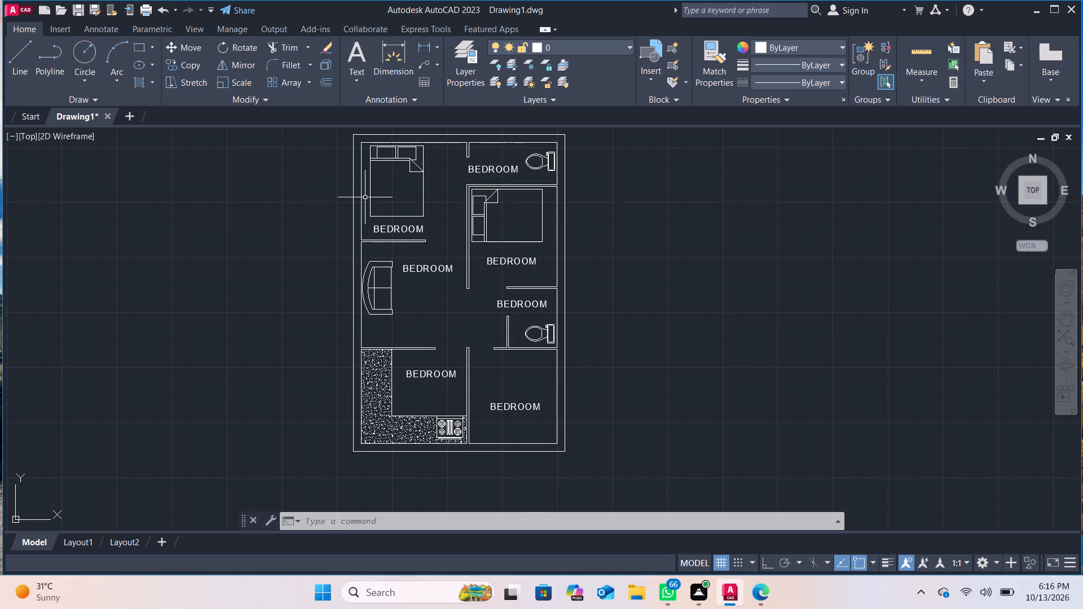
Shorten the "BEDROOM" label below the top-left bed to "ROOM".
{"action": "scroll", "coordinate": [407, 225], "scroll_direction": "up", "scroll_amount": 4}
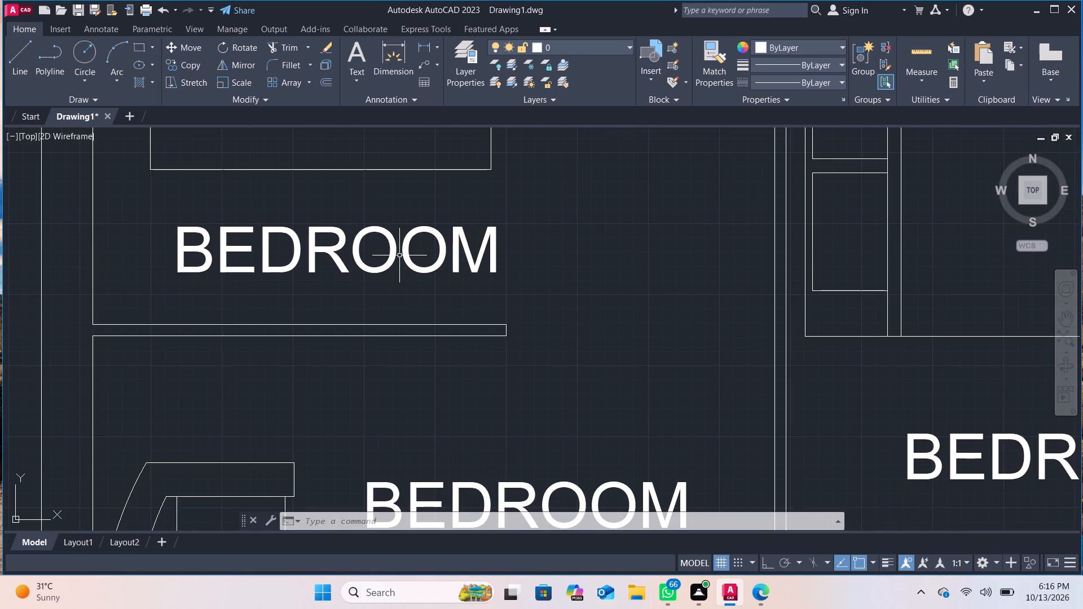
{"action": "double_click", "coordinate": [399, 258]}
{"action": "left_click", "coordinate": [371, 250]}
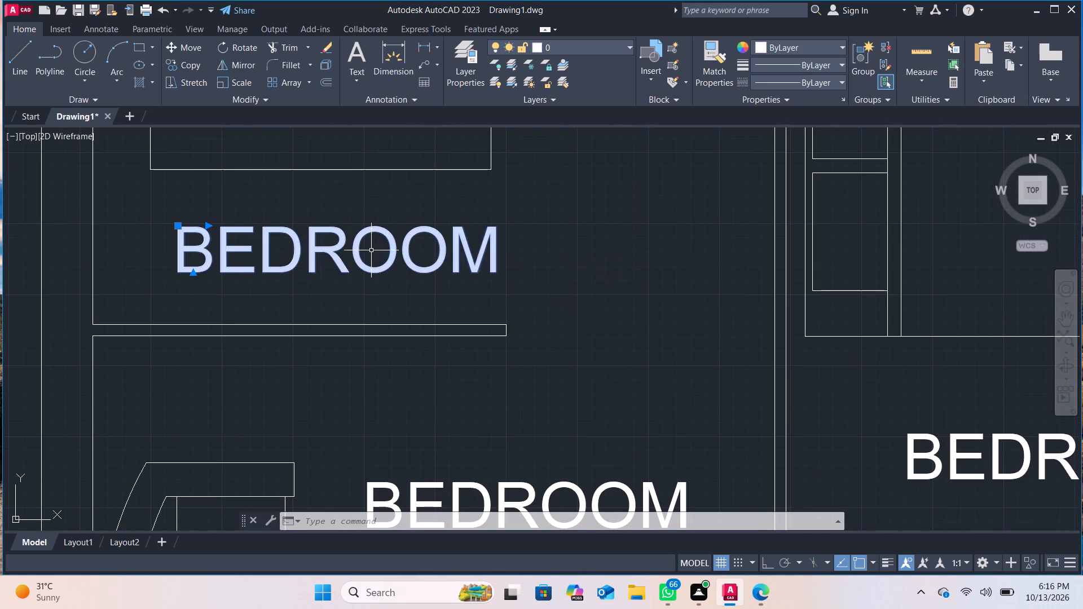
{"action": "double_click", "coordinate": [371, 250]}
{"action": "left_click", "coordinate": [393, 244]}
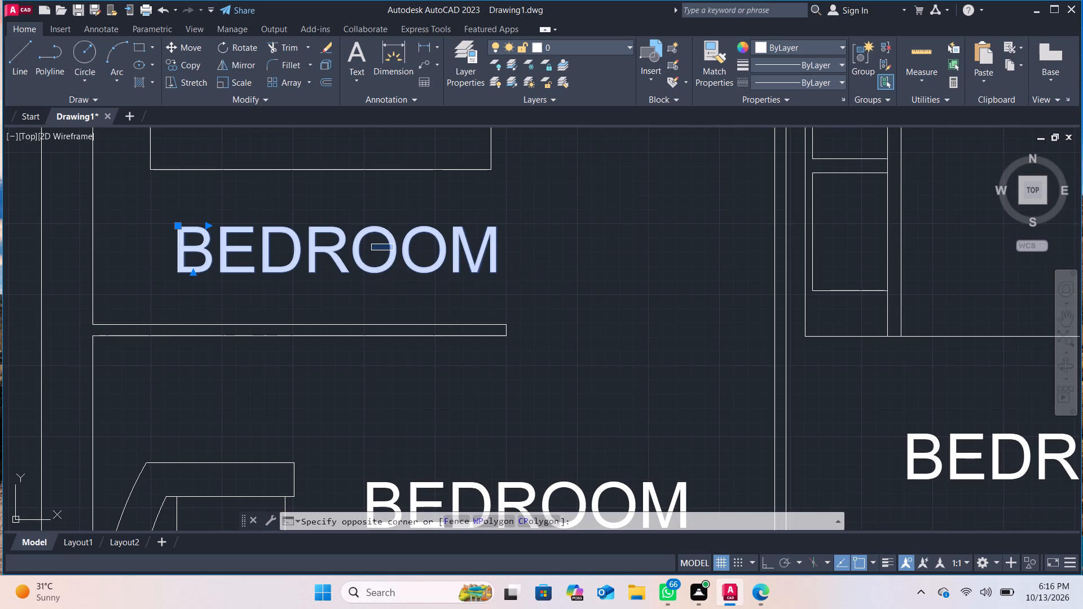
{"action": "double_click", "coordinate": [399, 244]}
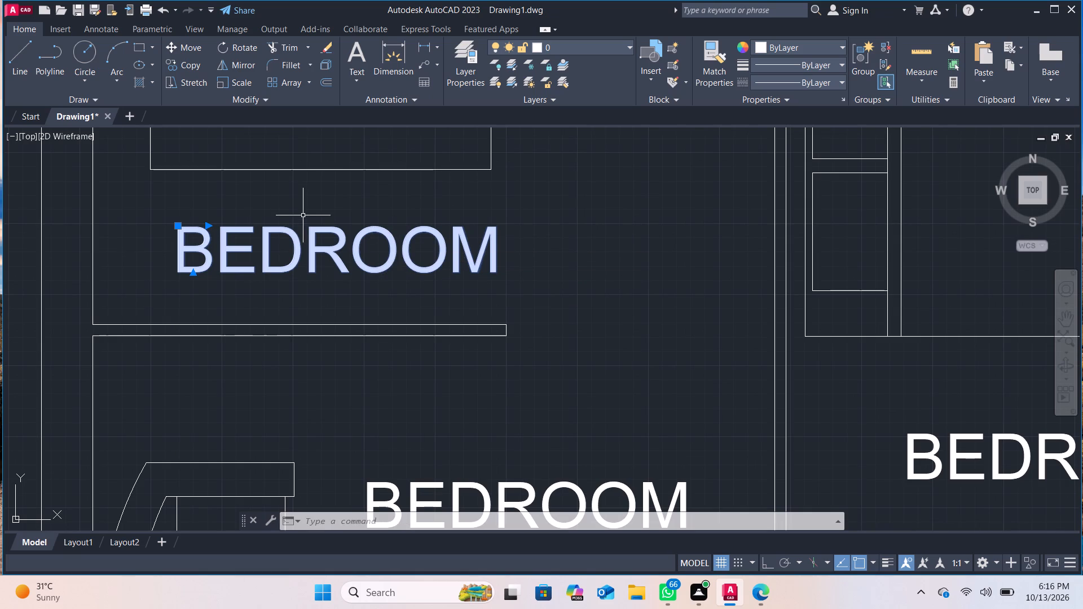
{"action": "double_click", "coordinate": [310, 241]}
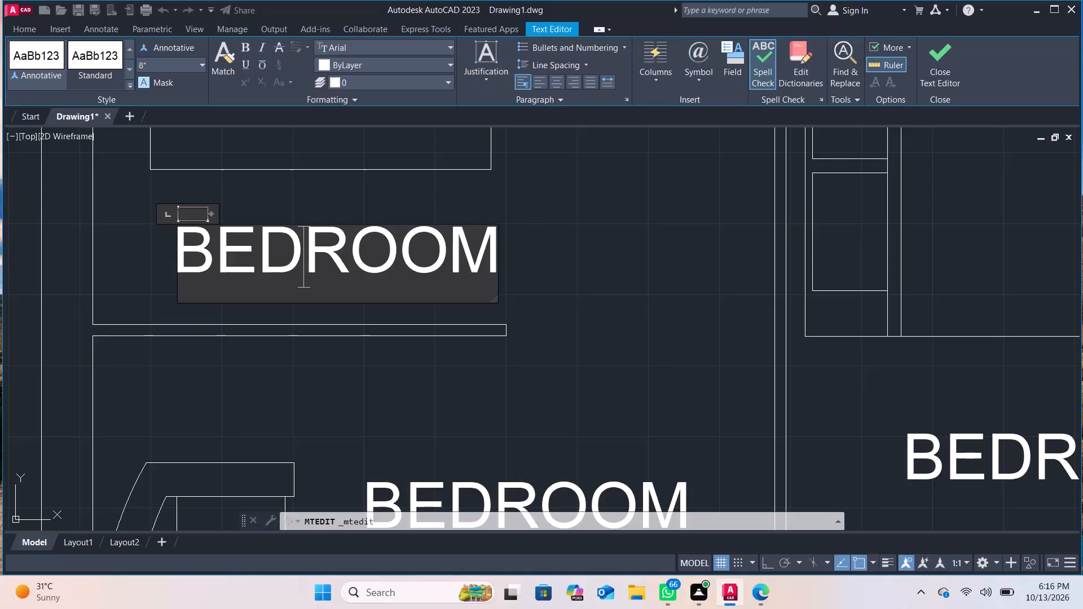
{"action": "key", "text": "BackSpace"}
{"action": "key", "text": "BackSpace"}
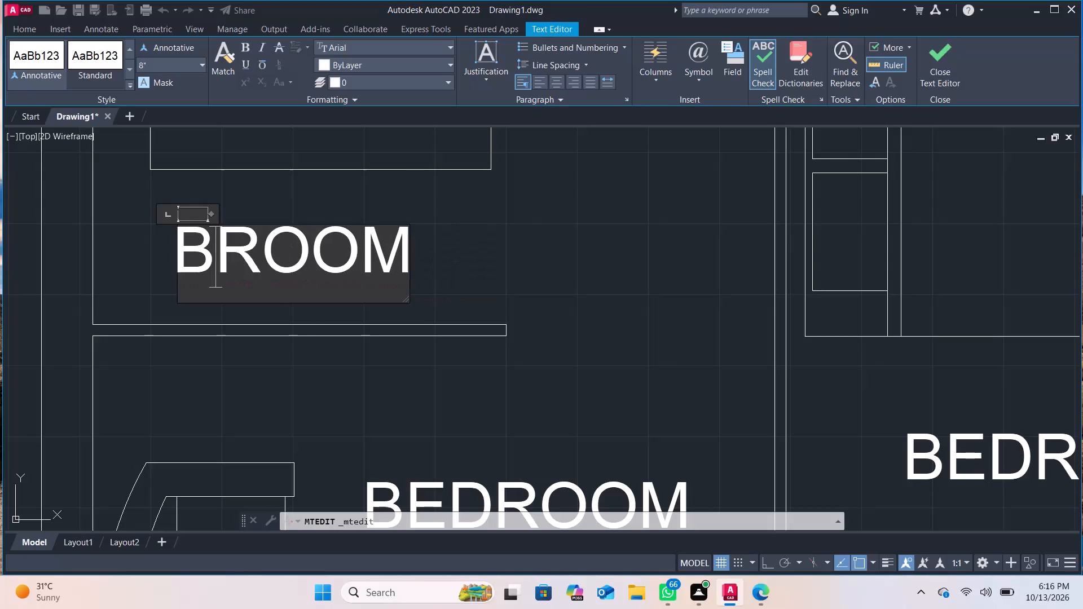
{"action": "key", "text": "BackSpace"}
{"action": "key", "text": "BackSpace"}
{"action": "key", "text": "Right"}
{"action": "key", "text": "Right"}
{"action": "key", "text": "Right"}
{"action": "key", "text": "Right"}
{"action": "key", "text": "Right"}
{"action": "key", "text": "Right"}
{"action": "key", "text": "Right"}
{"action": "key", "text": "Right"}
{"action": "key", "text": "Right"}
{"action": "key", "text": "Right"}
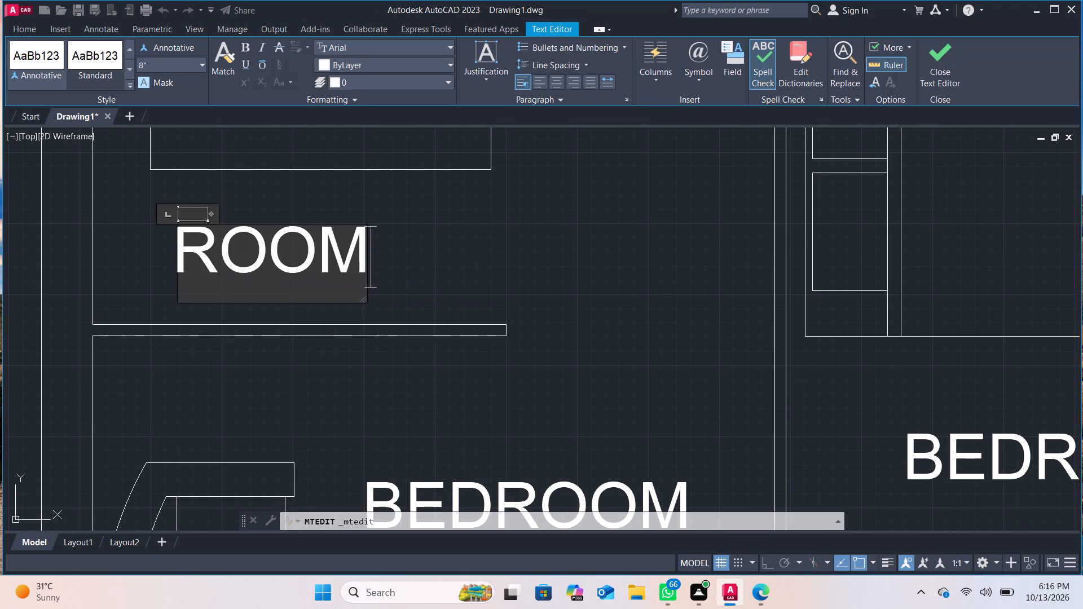
Add the room size 10'*9'3" as a second line under "ROOM" and finish editing the text.
{"action": "key", "text": "Return"}
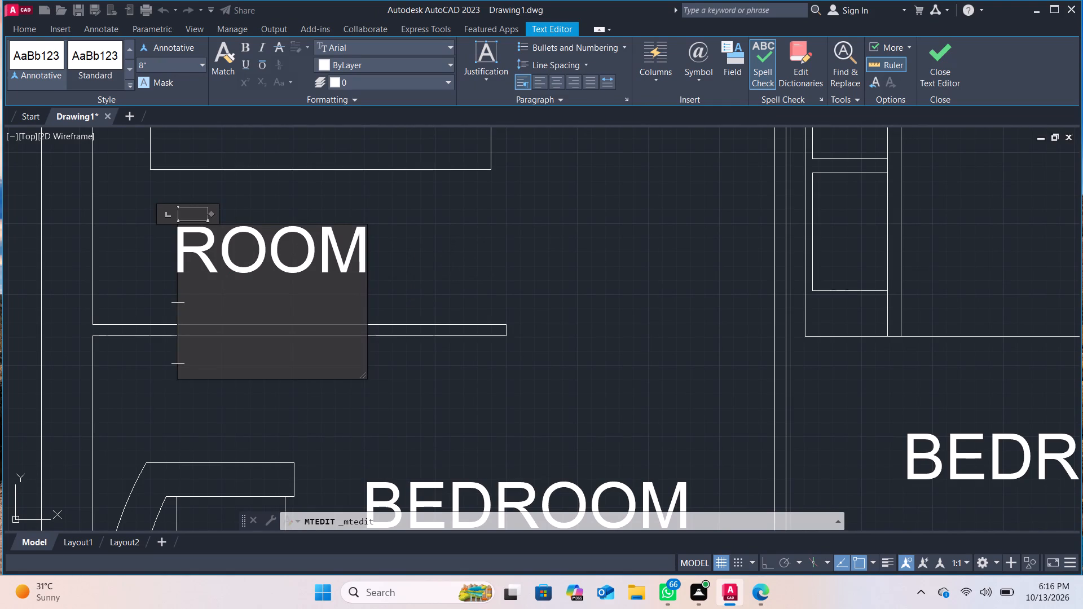
{"action": "type", "text": "10'"}
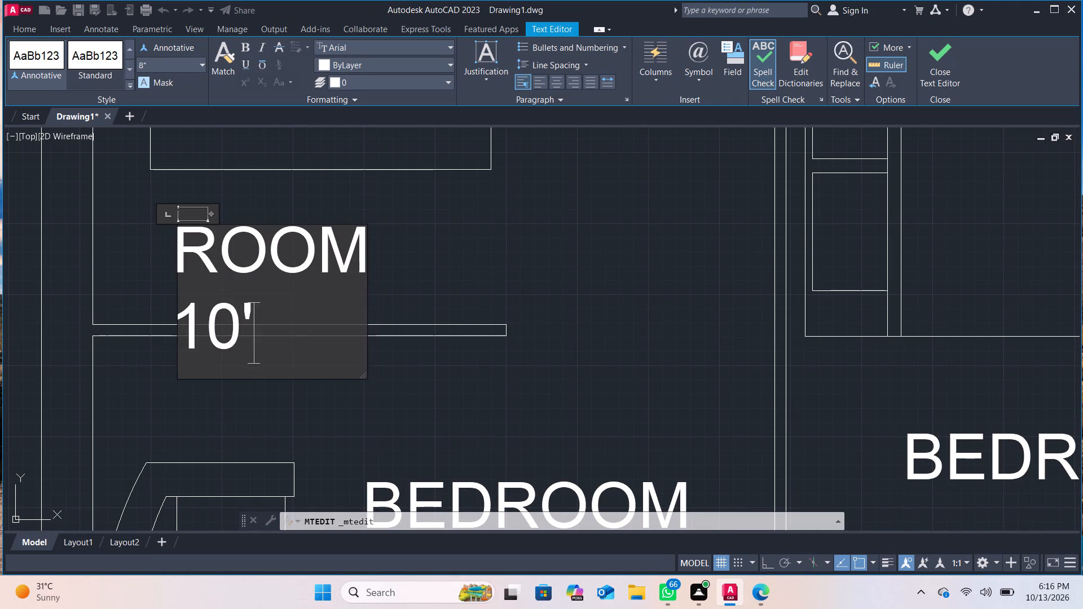
{"action": "key", "text": "asterisk"}
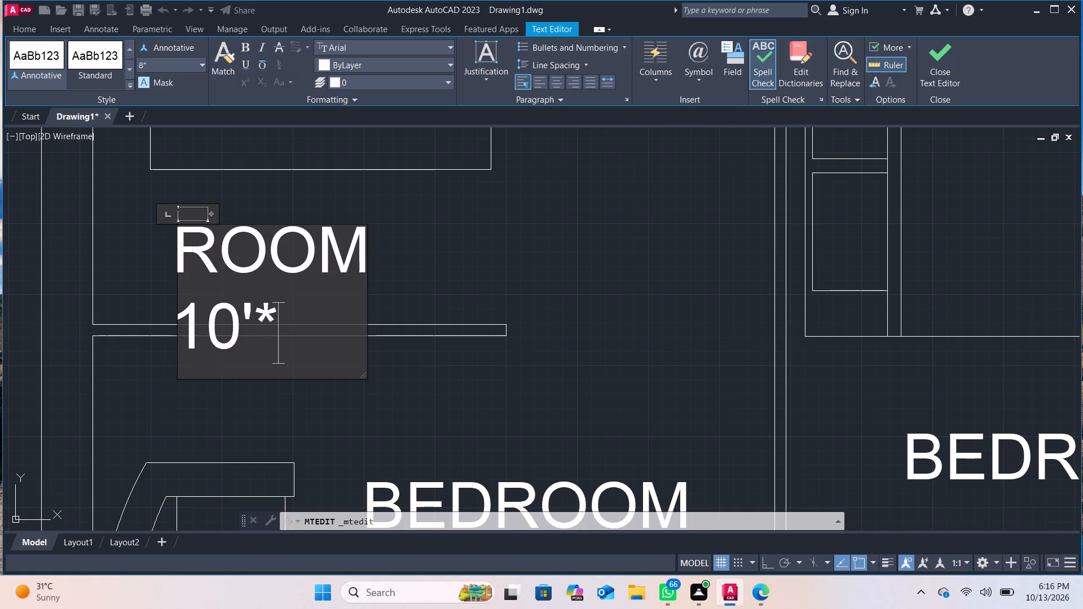
{"action": "type", "text": "9'"}
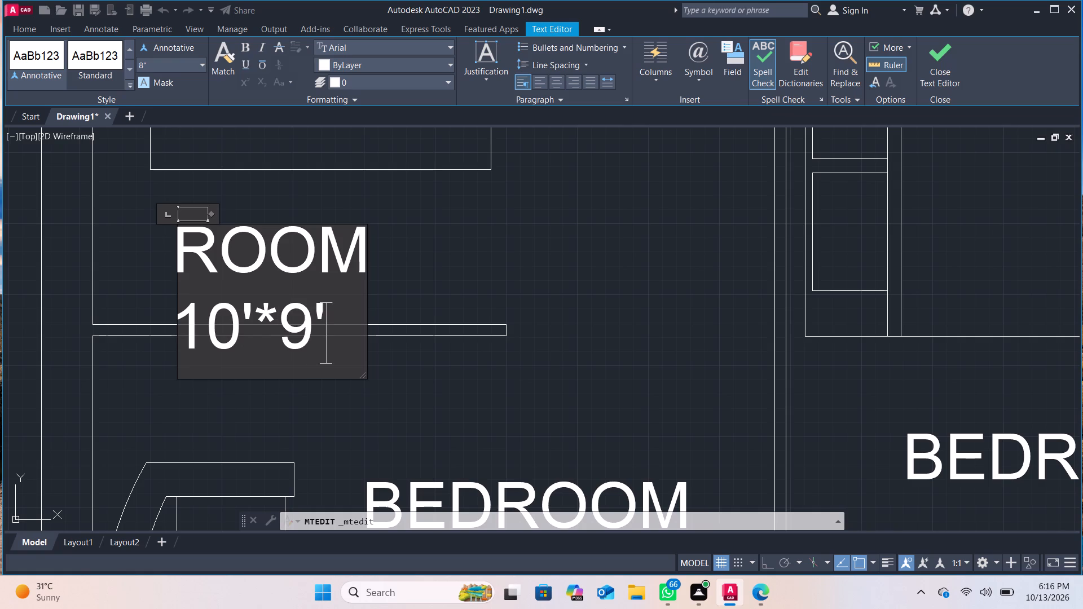
{"action": "key", "text": "3"}
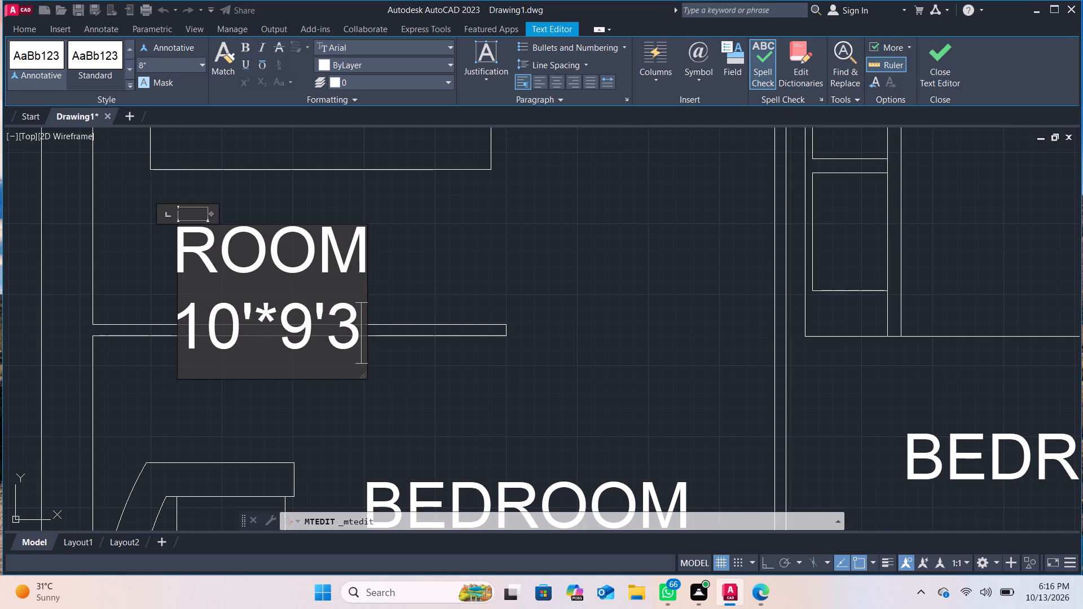
{"action": "key", "text": "shift+quotedbl"}
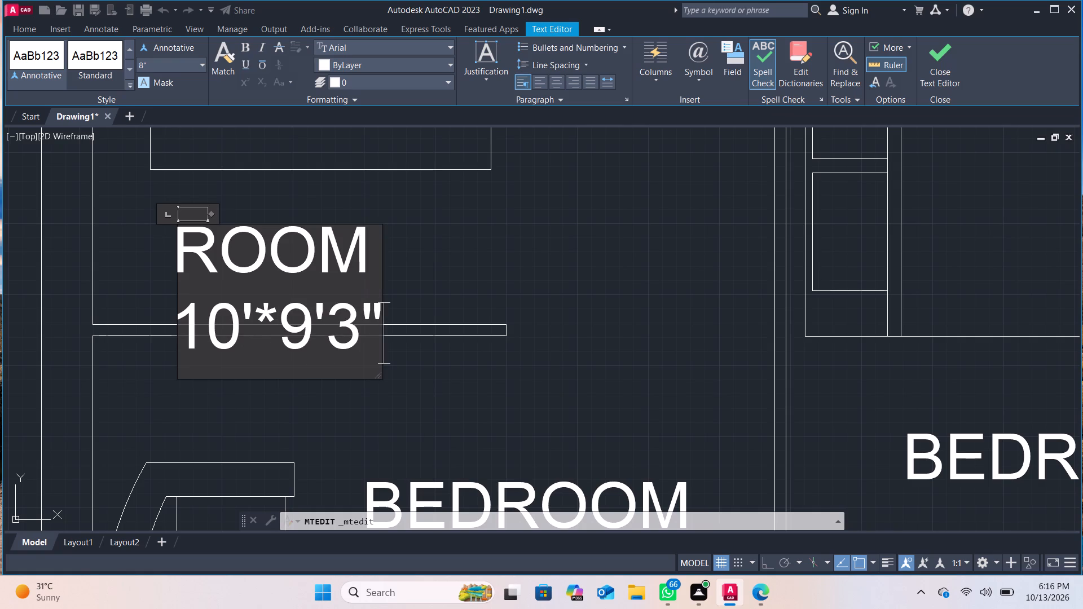
{"action": "key", "text": "Return"}
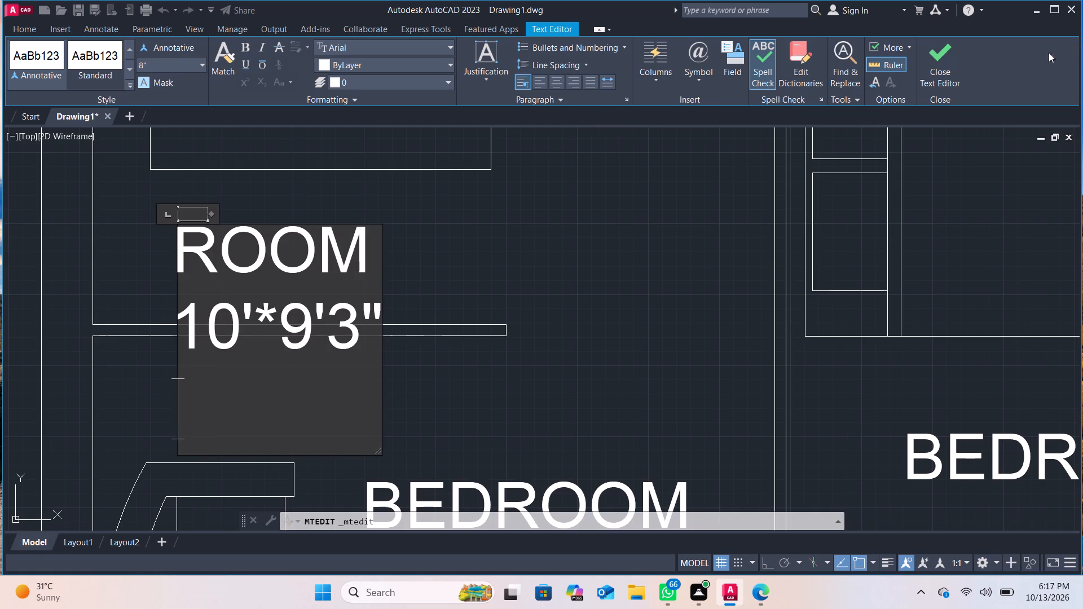
{"action": "left_click", "coordinate": [936, 77]}
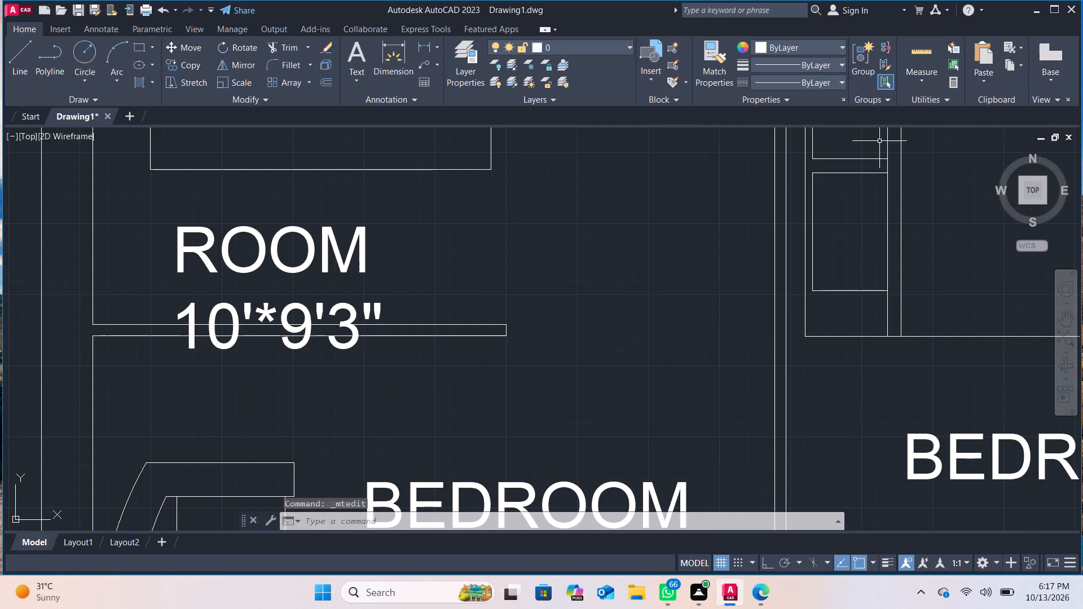
Move the "ROOM 10'*9'3"" label off the partition wall to the open floor beside the bed's lower right corner.
{"action": "scroll", "coordinate": [283, 275], "scroll_direction": "down", "scroll_amount": 1}
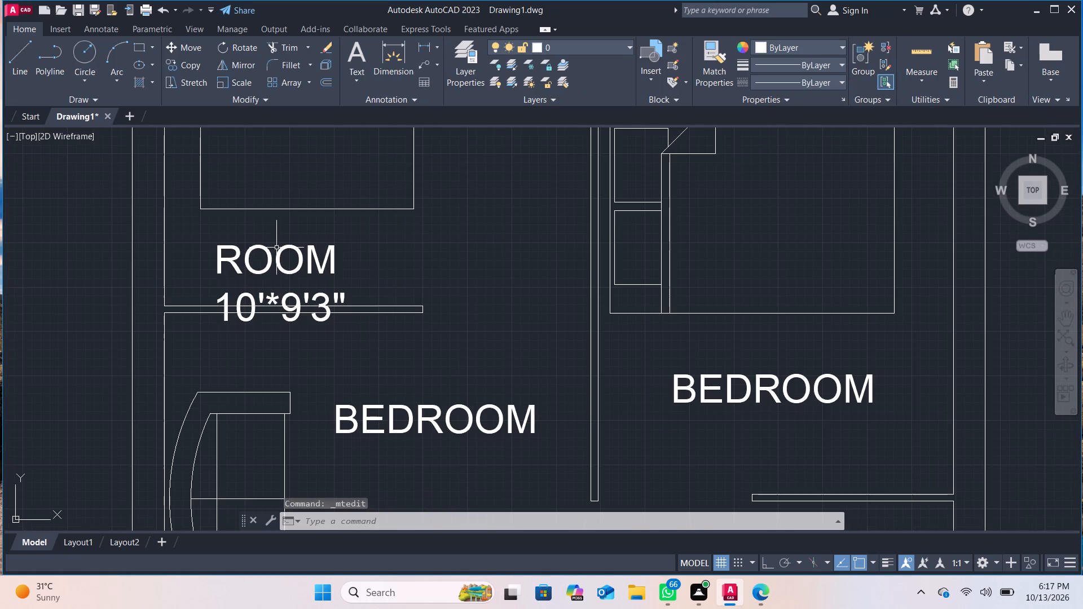
{"action": "left_click_drag", "start_coordinate": [275, 246], "coordinate": [287, 264]}
{"action": "left_click_drag", "start_coordinate": [200, 246], "coordinate": [301, 295]}
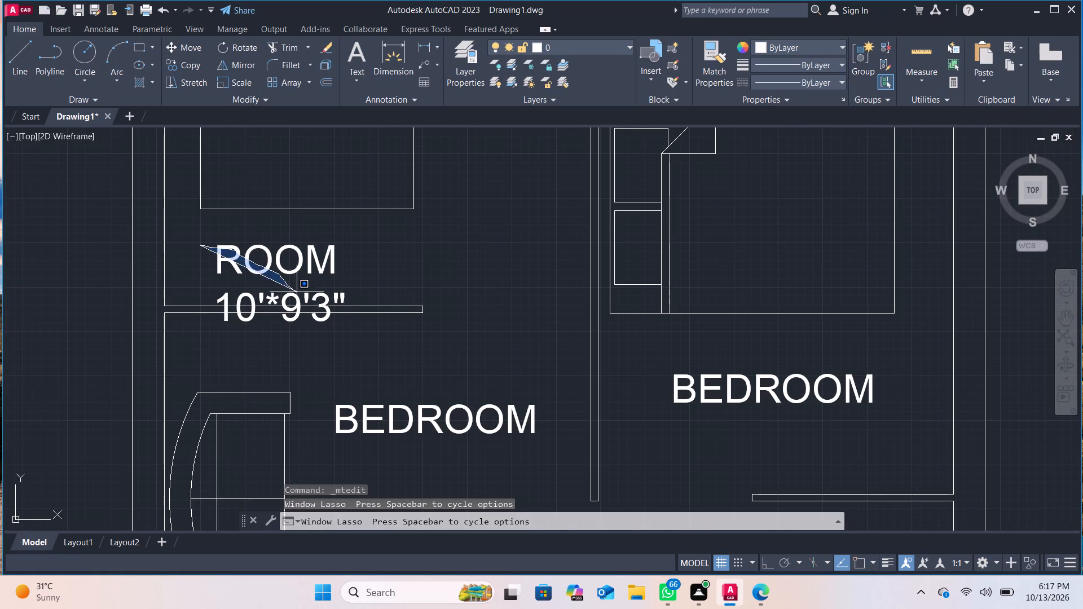
{"action": "left_click_drag", "start_coordinate": [301, 295], "coordinate": [321, 319]}
{"action": "left_click", "coordinate": [309, 277]}
{"action": "left_click", "coordinate": [296, 260]}
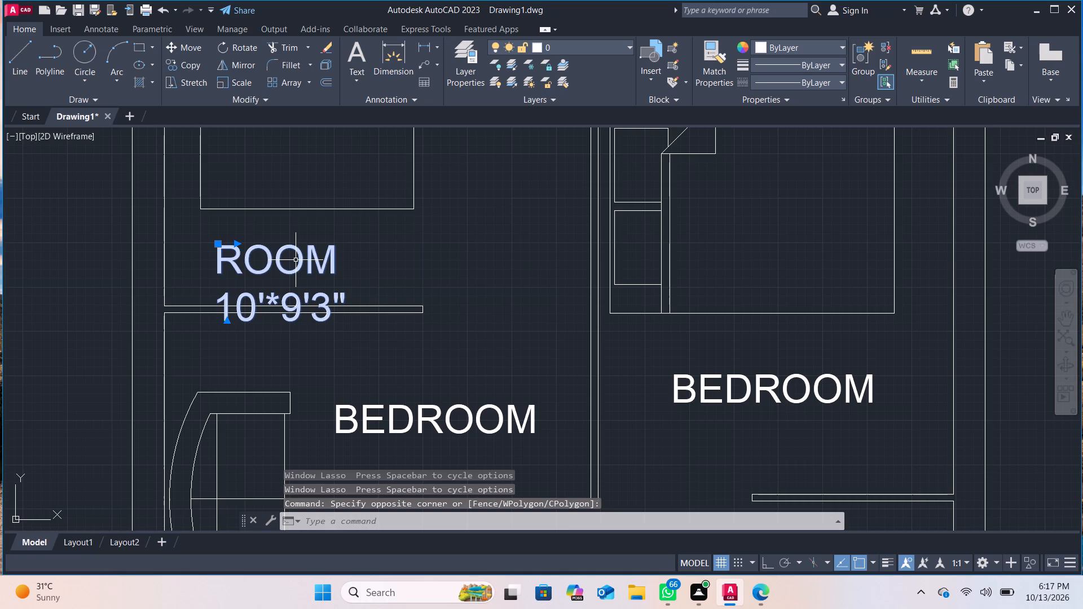
{"action": "key", "text": "m"}
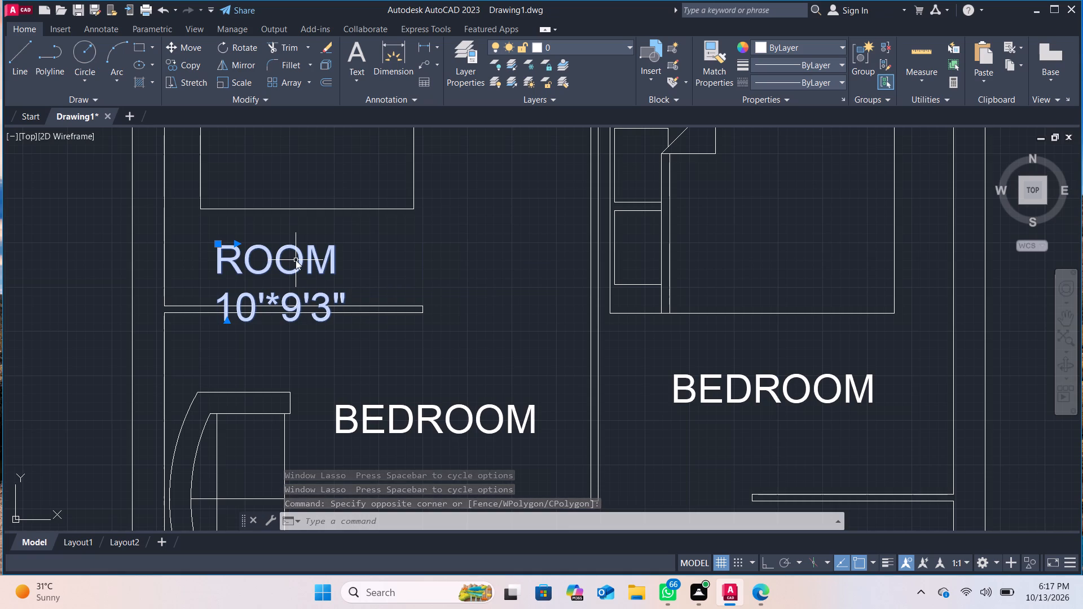
{"action": "left_click", "coordinate": [339, 286]}
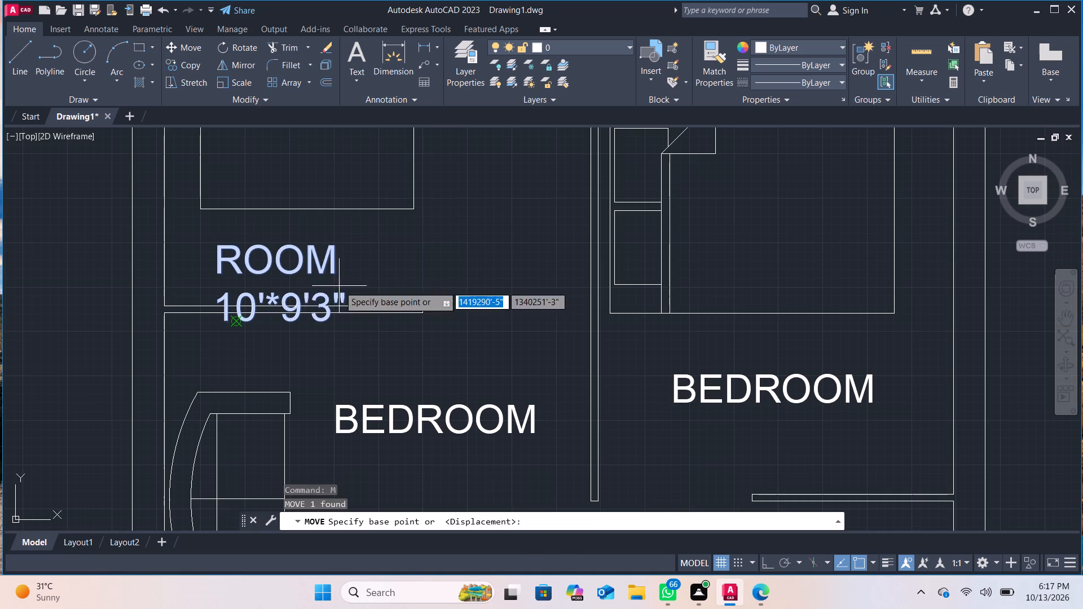
{"action": "left_click_drag", "start_coordinate": [280, 266], "coordinate": [491, 205]}
{"action": "left_click", "coordinate": [491, 205]}
Replace the text of the "BEDROOM" label beside the upper toilet with "TOILET".
{"action": "scroll", "coordinate": [492, 232], "scroll_direction": "down", "scroll_amount": 2}
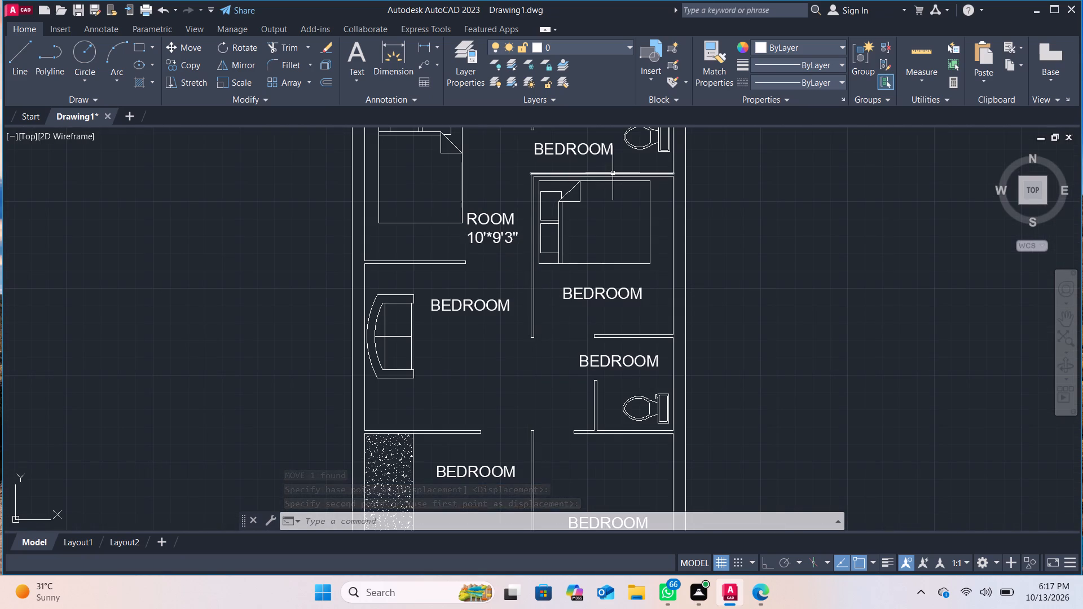
{"action": "left_click", "coordinate": [587, 146]}
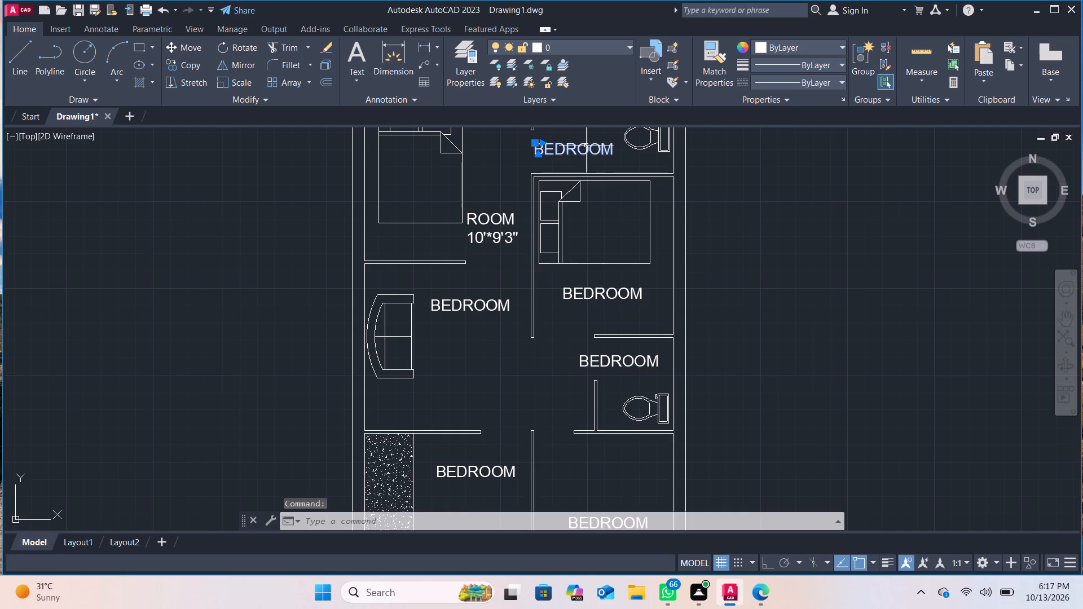
{"action": "double_click", "coordinate": [586, 145]}
{"action": "key", "text": "Right"}
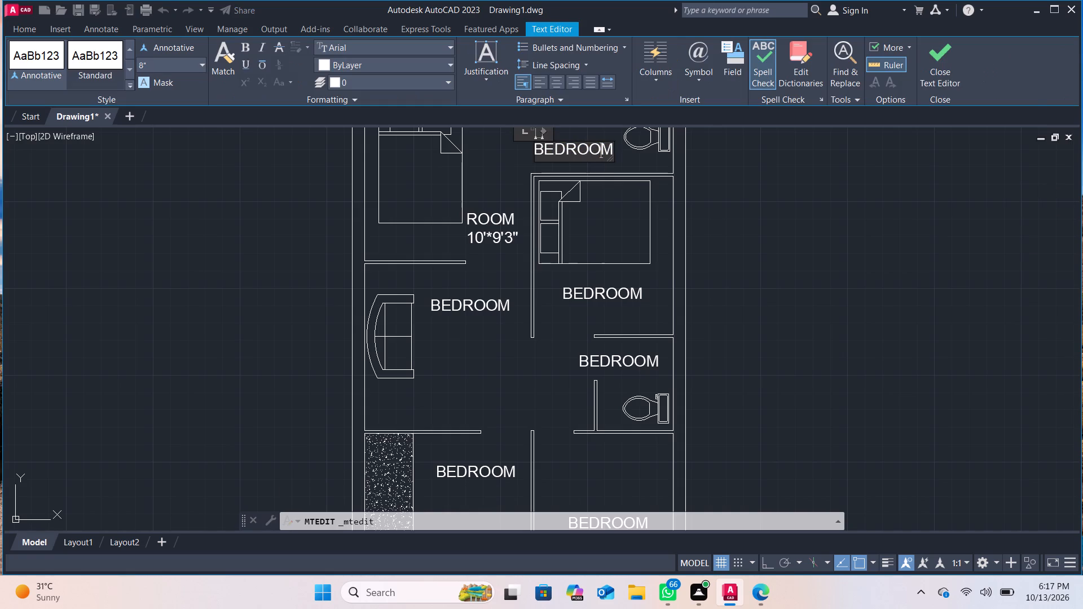
{"action": "key", "text": "Right"}
{"action": "key", "text": "Right"}
{"action": "key", "text": "Right"}
{"action": "key", "text": "BackSpace"}
{"action": "key", "text": "BackSpace"}
{"action": "key", "text": "BackSpace"}
{"action": "key", "text": "BackSpace"}
{"action": "key", "text": "BackSpace"}
{"action": "key", "text": "BackSpace"}
{"action": "key", "text": "BackSpace"}
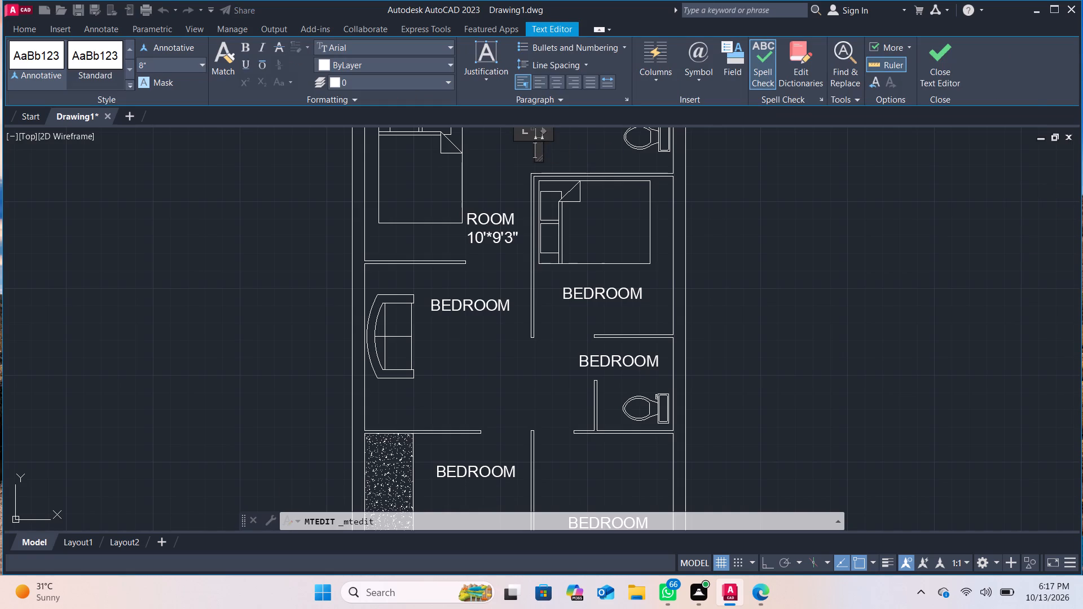
{"action": "type", "text": "TOILET"}
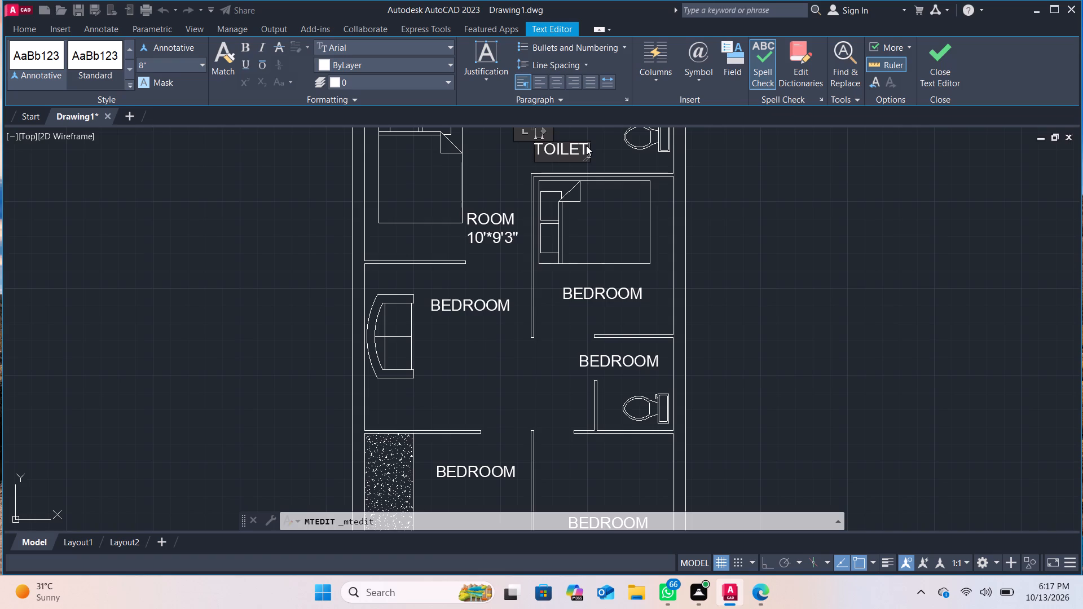
Add the size 9'*4' as a second line under "TOILET" and finish editing the text.
{"action": "key", "text": "Return"}
{"action": "type", "text": "9'"}
{"action": "key", "text": "asterisk"}
{"action": "key", "text": "4"}
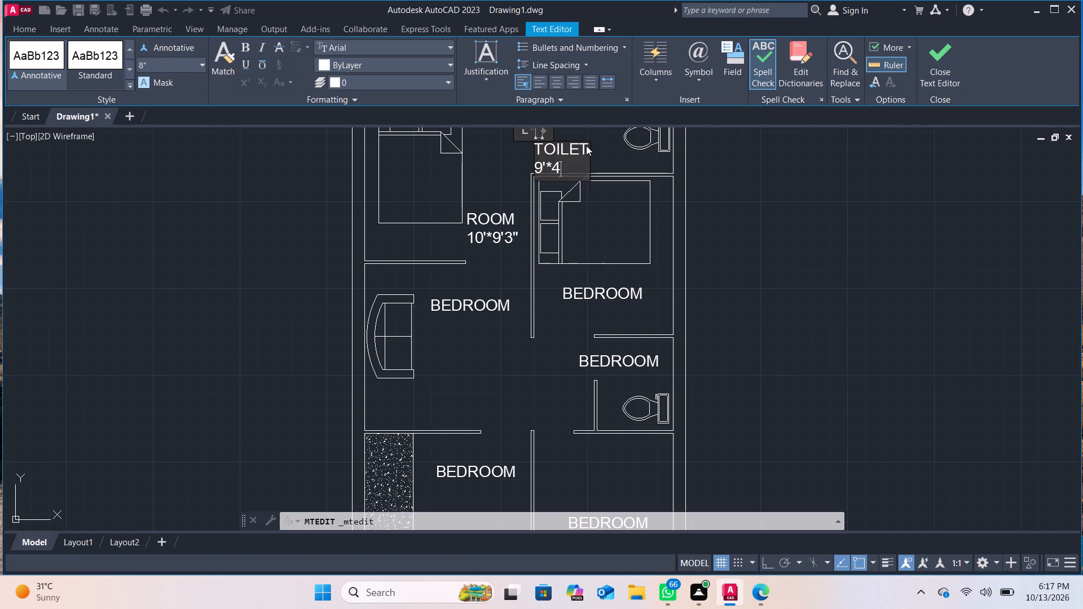
{"action": "key", "text": "apostrophe"}
{"action": "left_click", "coordinate": [925, 79]}
Move the "TOILET 9'*4'" label up and slightly right so it sits clear of the walls in the upper toilet room.
{"action": "scroll", "coordinate": [776, 191], "scroll_direction": "down", "scroll_amount": 1}
{"action": "middle_click_drag", "start_coordinate": [776, 191], "coordinate": [787, 270]}
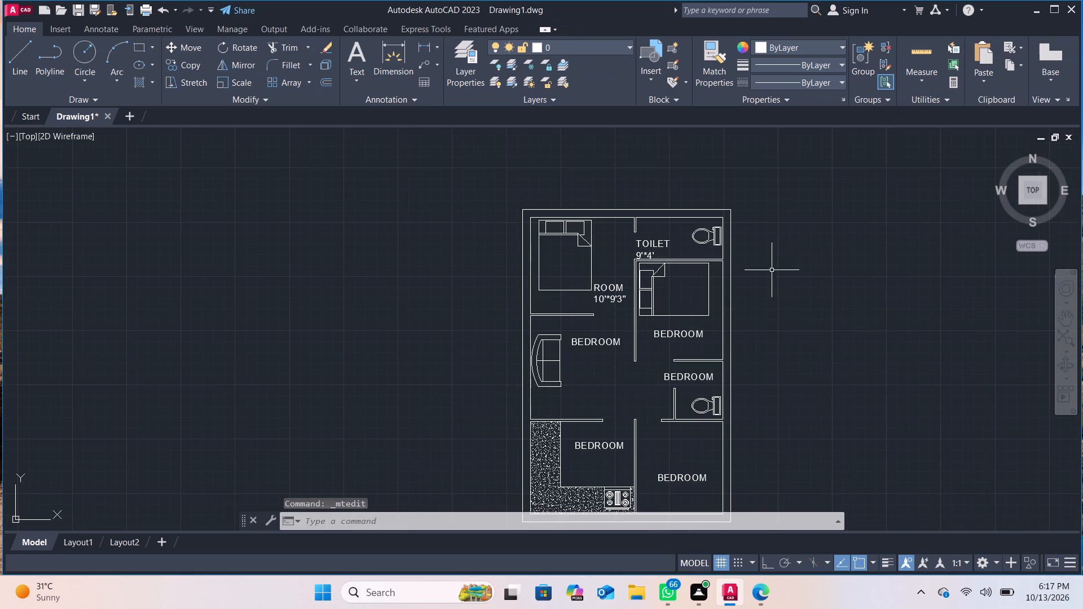
{"action": "left_click", "coordinate": [670, 240]}
{"action": "key", "text": "m"}
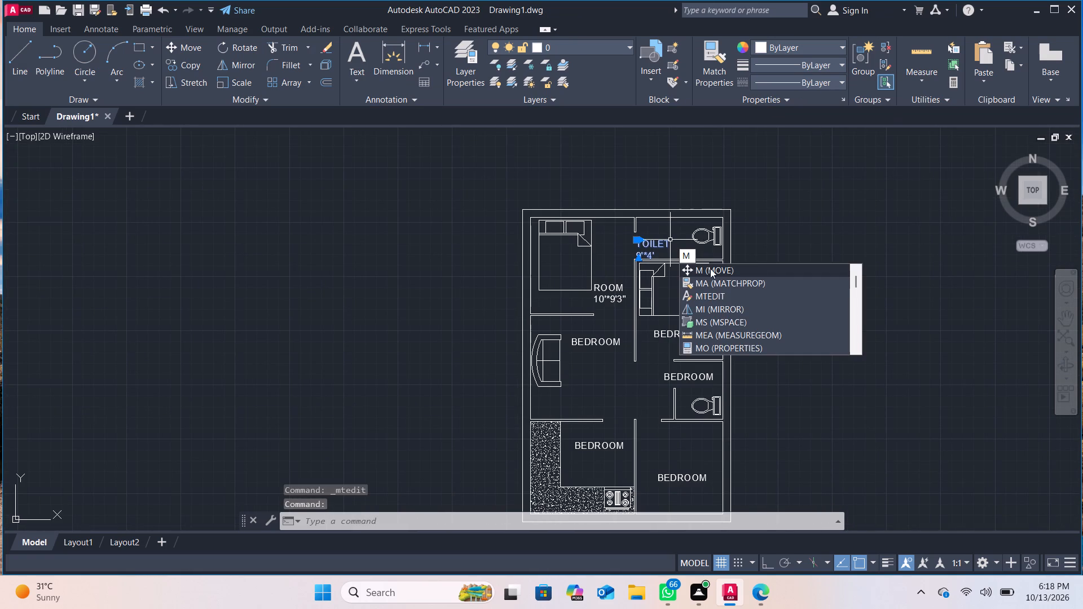
{"action": "left_click", "coordinate": [710, 268]}
{"action": "left_click_drag", "start_coordinate": [649, 245], "coordinate": [656, 236]}
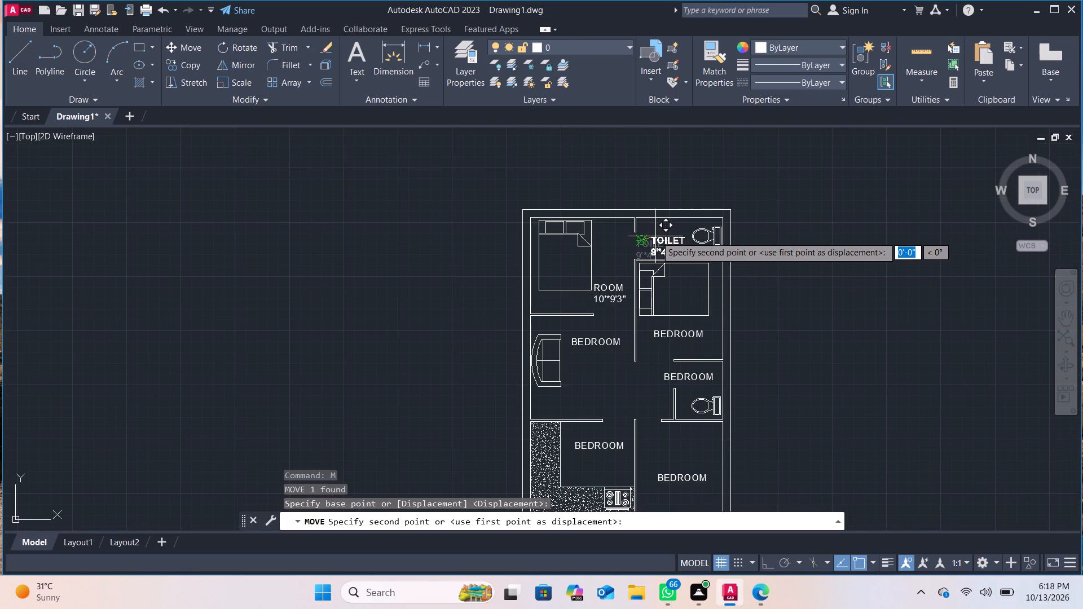
{"action": "left_click_drag", "start_coordinate": [656, 236], "coordinate": [653, 224]}
{"action": "left_click", "coordinate": [653, 224]}
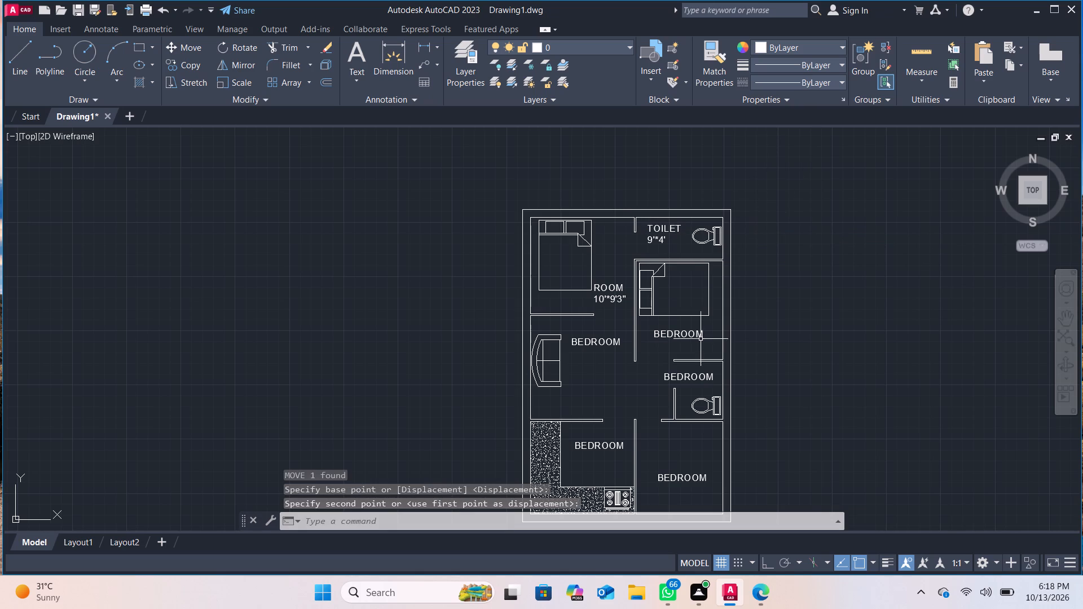
{"action": "middle_click_drag", "start_coordinate": [697, 338], "coordinate": [643, 131]}
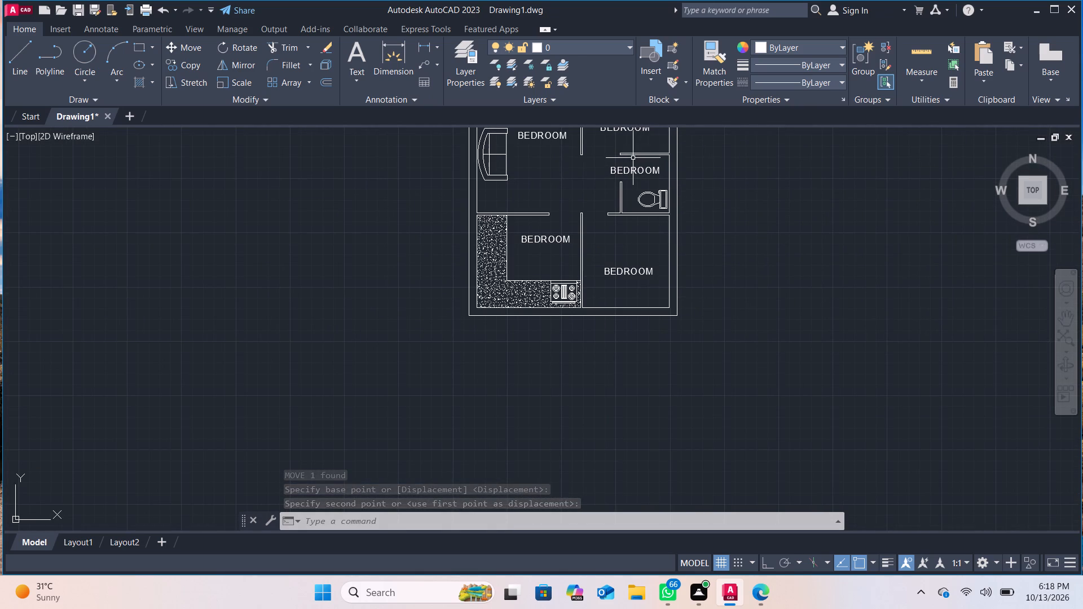
Replace the text of the "BEDROOM" label above the lower toilet fixture with "TOILET".
{"action": "double_click", "coordinate": [633, 170]}
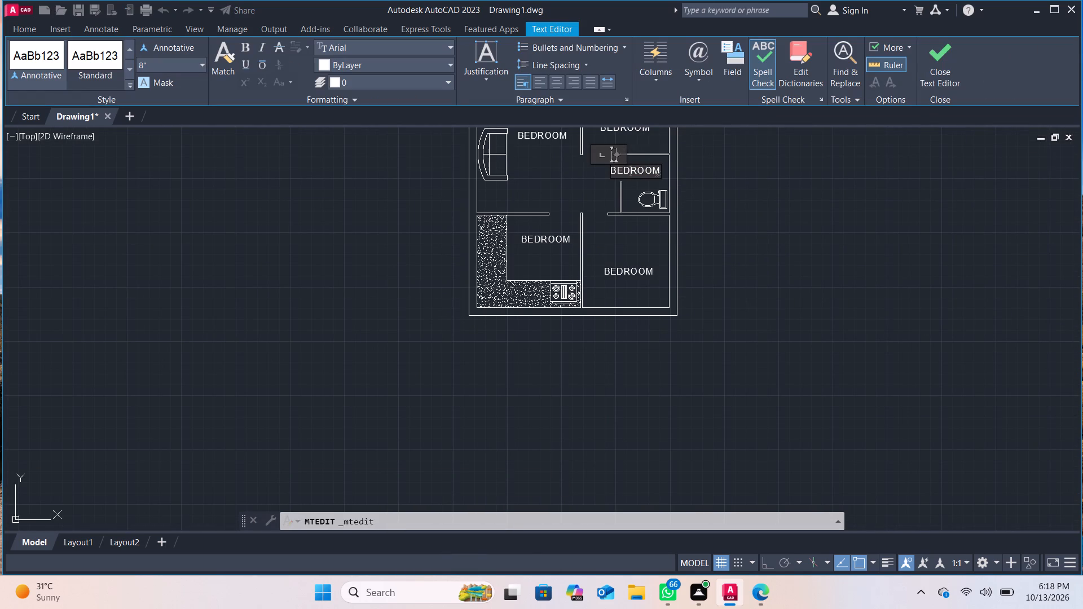
{"action": "key", "text": "Right"}
{"action": "key", "text": "Right"}
{"action": "key", "text": "Right"}
{"action": "key", "text": "Right"}
{"action": "key", "text": "Right"}
{"action": "key", "text": "BackSpace"}
{"action": "key", "text": "BackSpace"}
{"action": "key", "text": "BackSpace"}
{"action": "key", "text": "BackSpace"}
{"action": "key", "text": "BackSpace"}
{"action": "key", "text": "BackSpace"}
{"action": "key", "text": "BackSpace"}
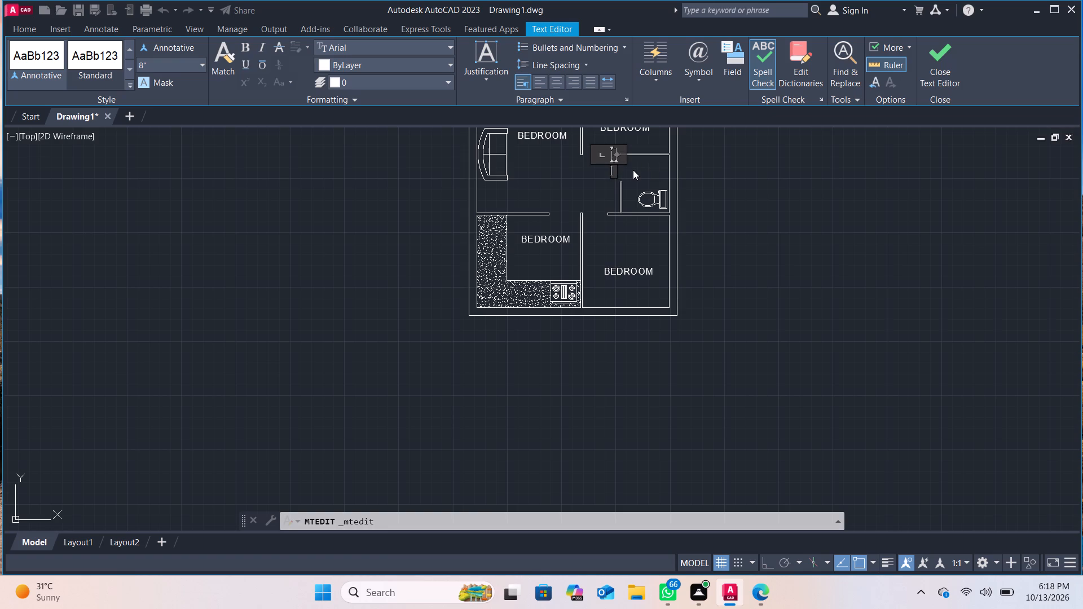
{"action": "type", "text": "TOILET"}
Add the size 5'10"*4'8" as a second line under the lower "TOILET" label and finish editing the text.
{"action": "key", "text": "Return"}
{"action": "type", "text": "5'10"}
{"action": "key", "text": "asterisk"}
{"action": "key", "text": "BackSpace"}
{"action": "type", "text": "\"*"}
{"action": "type", "text": "4'"}
{"action": "type", "text": "8\""}
{"action": "left_click", "coordinate": [947, 48]}
Move the "TOILET 5'10"*4'8"" label up and right, clear of the partition, into the open space above the toilet fixture.
{"action": "middle_click_drag", "start_coordinate": [767, 184], "coordinate": [741, 306]}
{"action": "scroll", "coordinate": [751, 277], "scroll_direction": "up", "scroll_amount": 1}
{"action": "scroll", "coordinate": [556, 382], "scroll_direction": "up", "scroll_amount": 1}
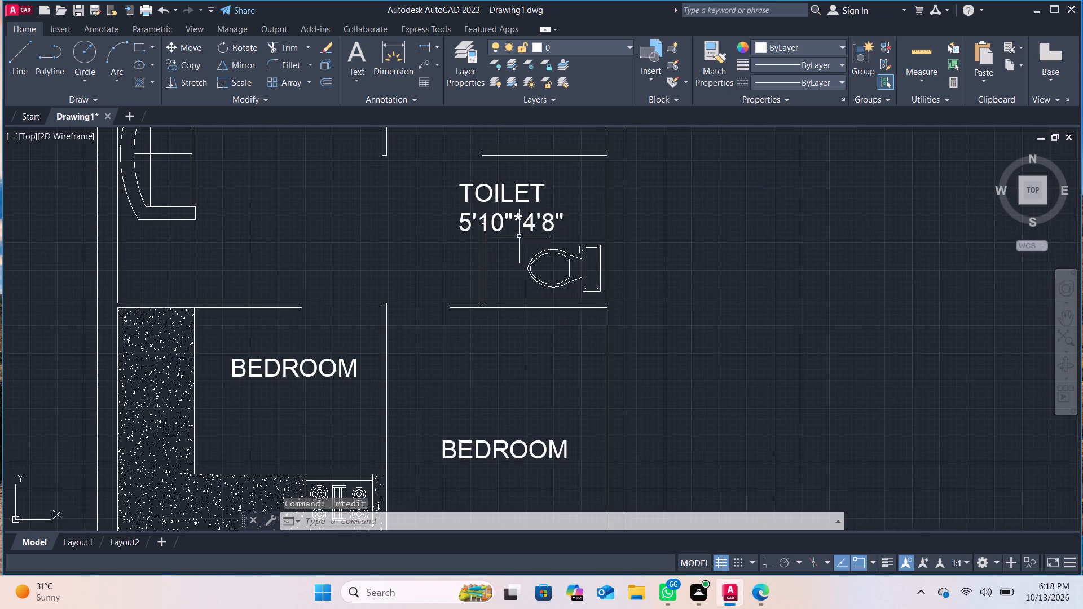
{"action": "left_click", "coordinate": [517, 218]}
{"action": "key", "text": "m"}
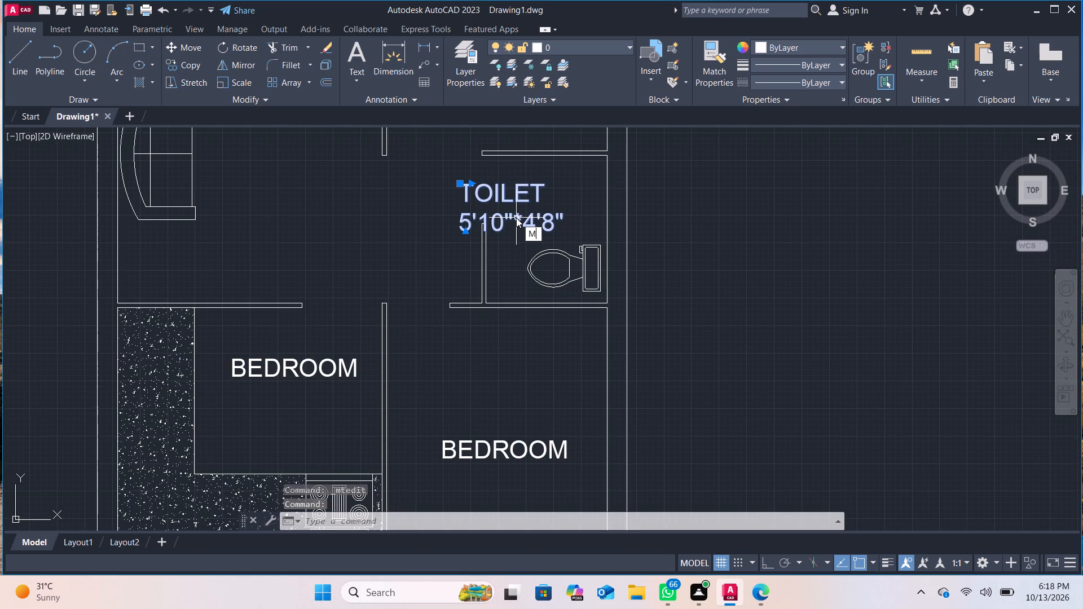
{"action": "left_click", "coordinate": [605, 239]}
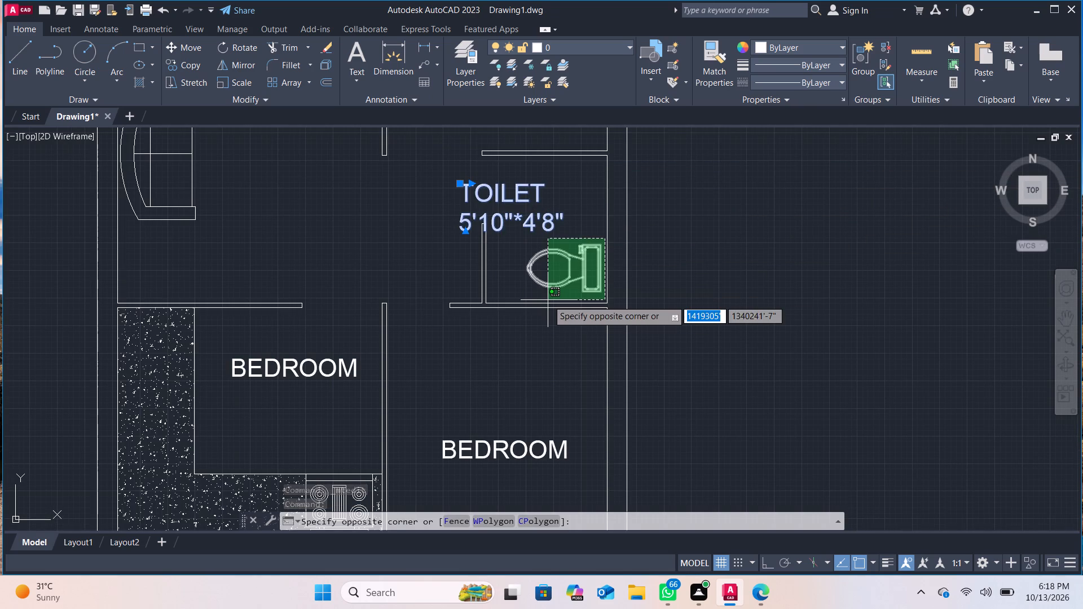
{"action": "key", "text": "Escape"}
{"action": "left_click_drag", "start_coordinate": [514, 196], "coordinate": [523, 191]}
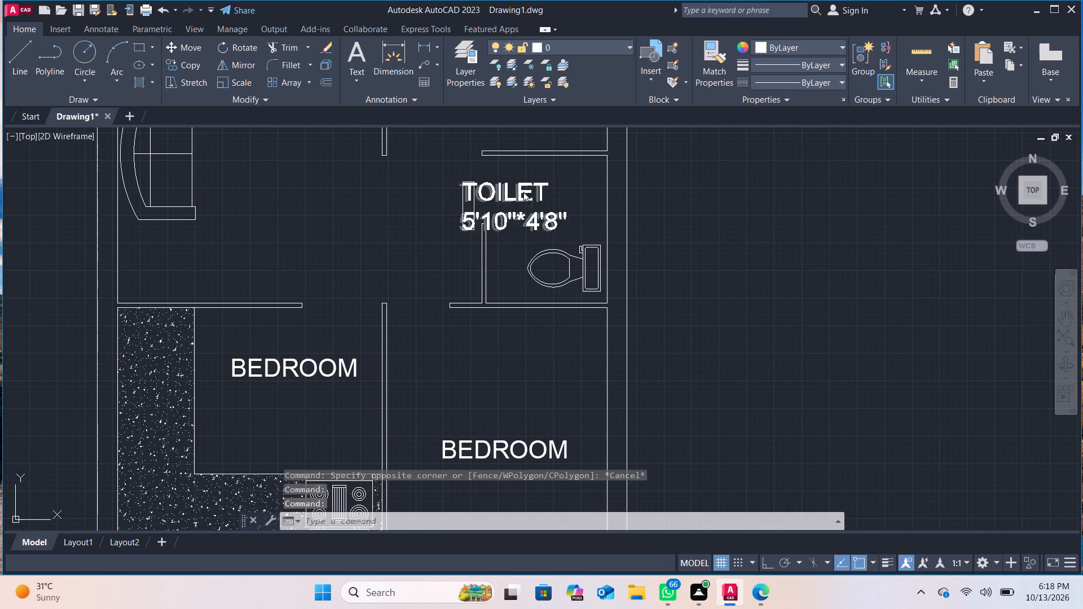
{"action": "left_click_drag", "start_coordinate": [523, 191], "coordinate": [556, 177]}
{"action": "left_click", "coordinate": [556, 177]}
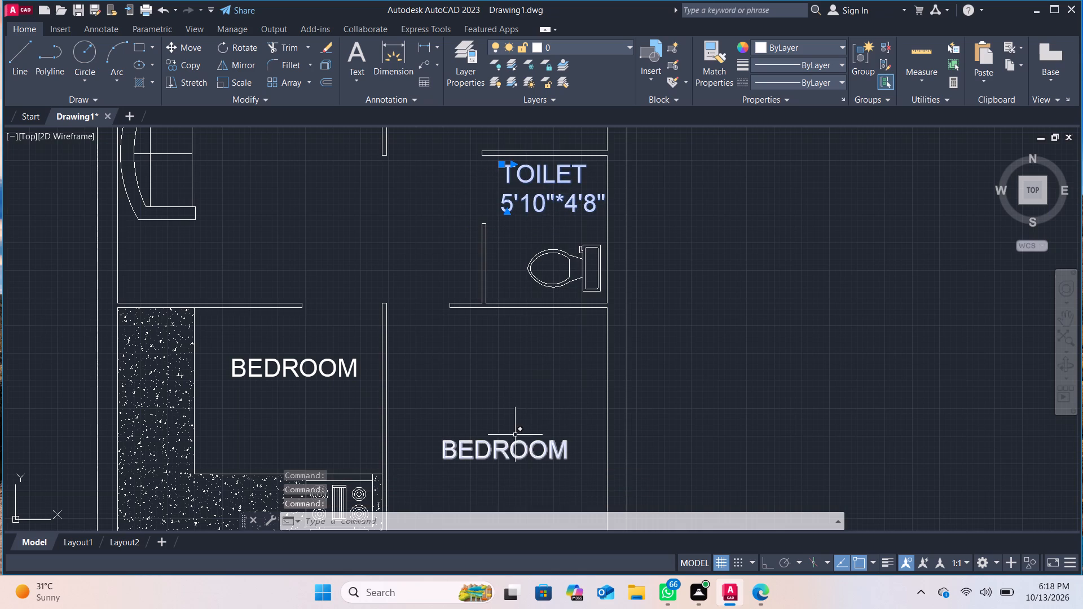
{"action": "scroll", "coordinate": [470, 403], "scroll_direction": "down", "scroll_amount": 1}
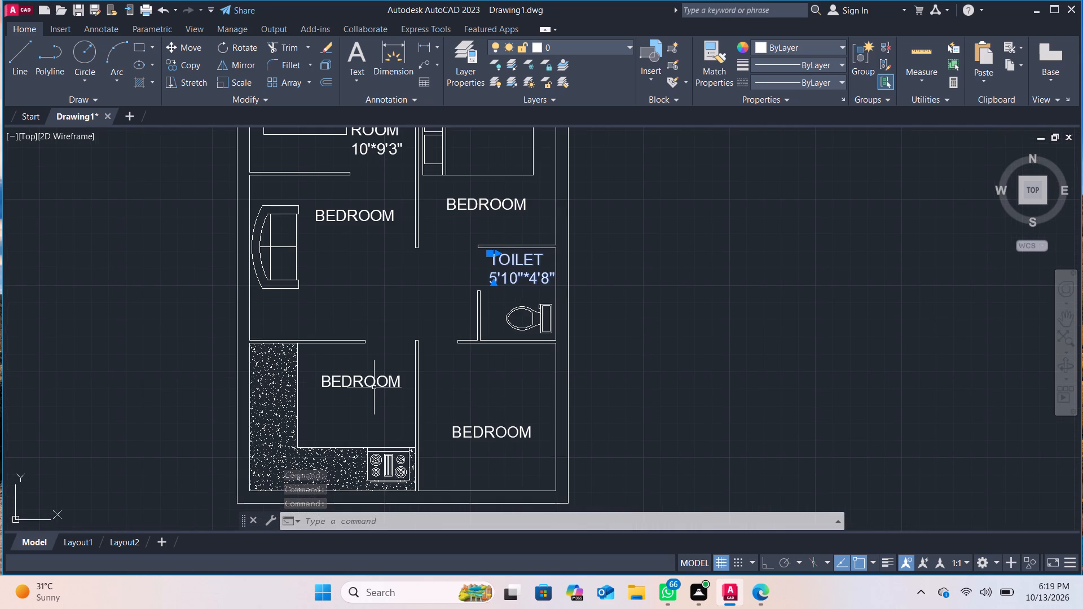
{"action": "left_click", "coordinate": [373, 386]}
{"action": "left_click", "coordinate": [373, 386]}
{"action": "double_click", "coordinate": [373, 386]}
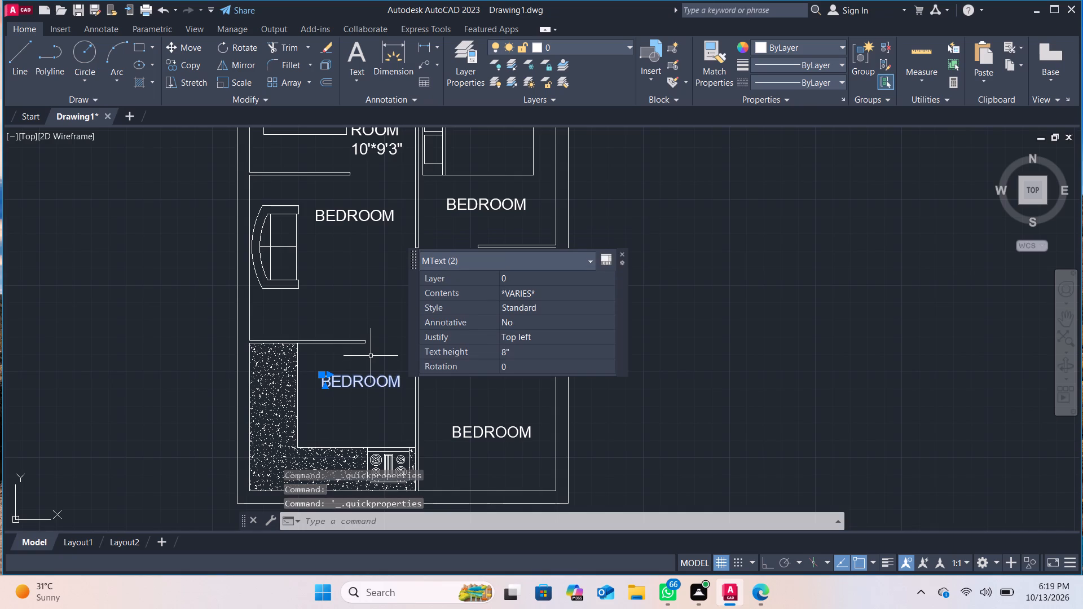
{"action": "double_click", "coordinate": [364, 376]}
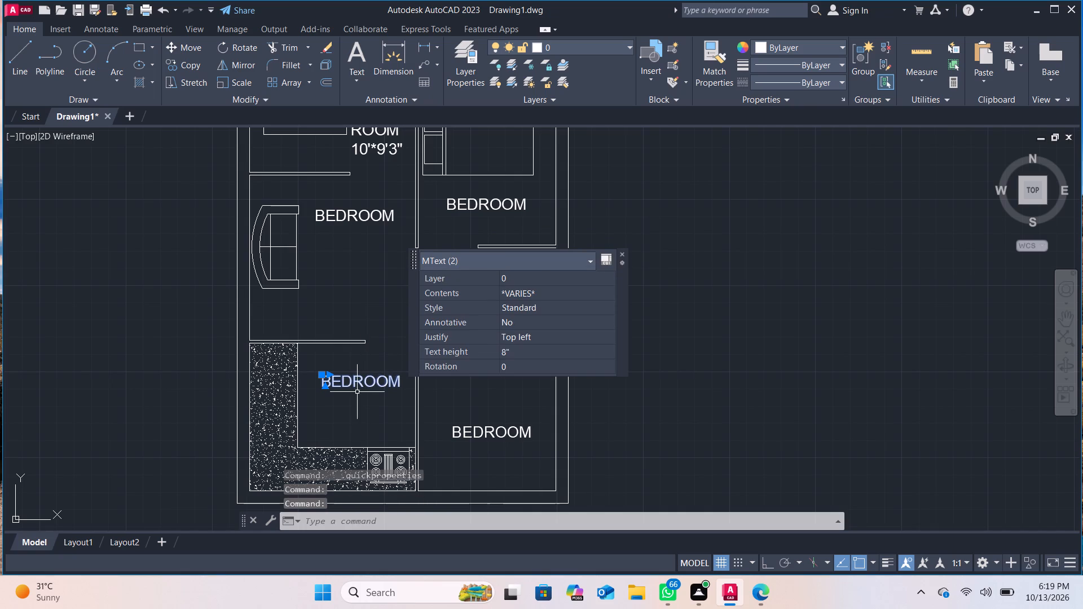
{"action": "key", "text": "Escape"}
Replace the text of the "BEDROOM" label beside the hatched counter with "KITCHEN".
{"action": "double_click", "coordinate": [359, 384]}
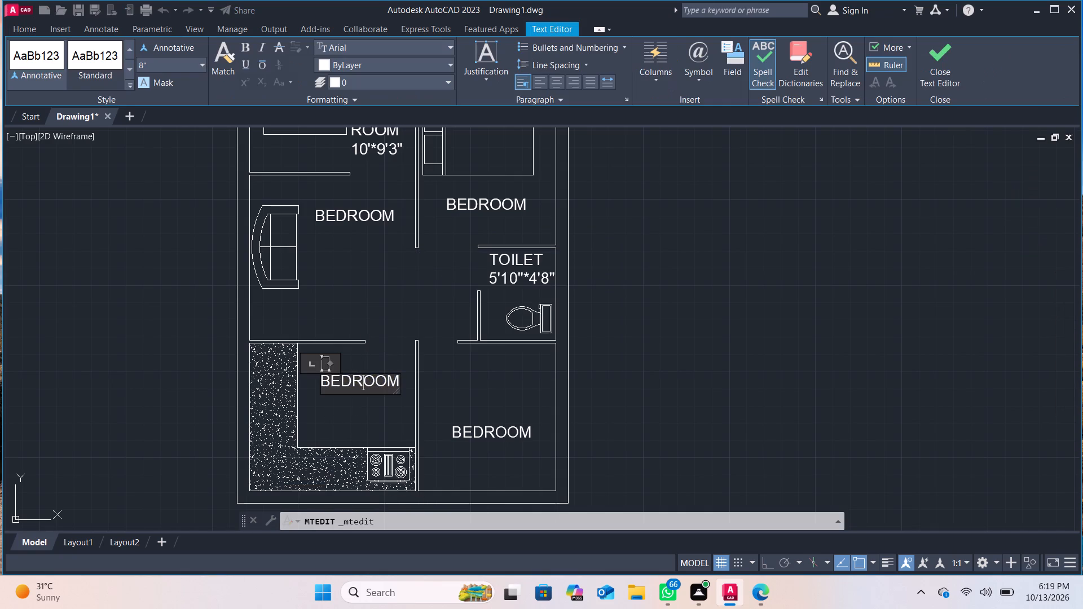
{"action": "left_click", "coordinate": [368, 386]}
{"action": "key", "text": "Right"}
{"action": "key", "text": "Right"}
{"action": "key", "text": "Right"}
{"action": "key", "text": "Right"}
{"action": "key", "text": "Right"}
{"action": "key", "text": "Right"}
{"action": "key", "text": "Right"}
{"action": "key", "text": "BackSpace"}
{"action": "key", "text": "BackSpace"}
{"action": "key", "text": "BackSpace"}
{"action": "key", "text": "BackSpace"}
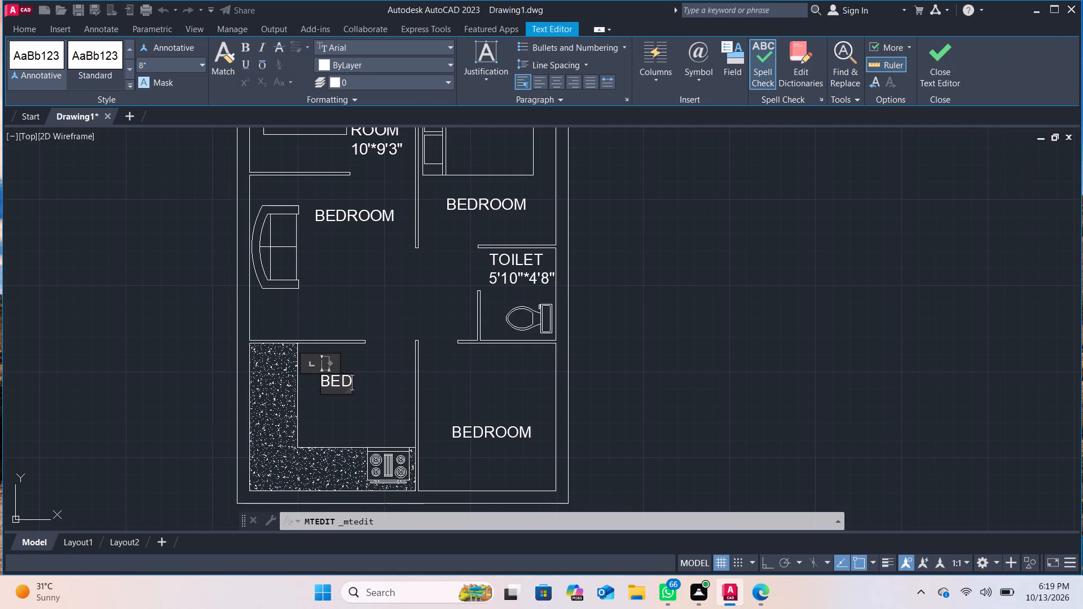
{"action": "key", "text": "BackSpace"}
{"action": "key", "text": "BackSpace"}
{"action": "key", "text": "BackSpace"}
{"action": "key", "text": "BackSpace"}
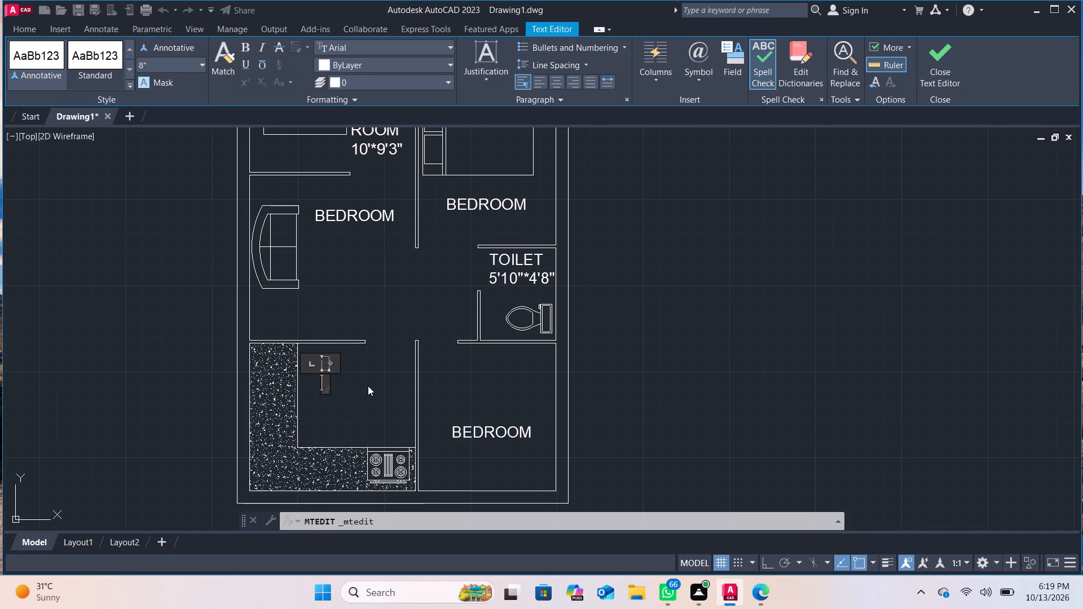
{"action": "type", "text": "KITCHEN"}
Add the size 6'-8"*8' as a second line under "KITCHEN" and finish editing the text.
{"action": "key", "text": "Return"}
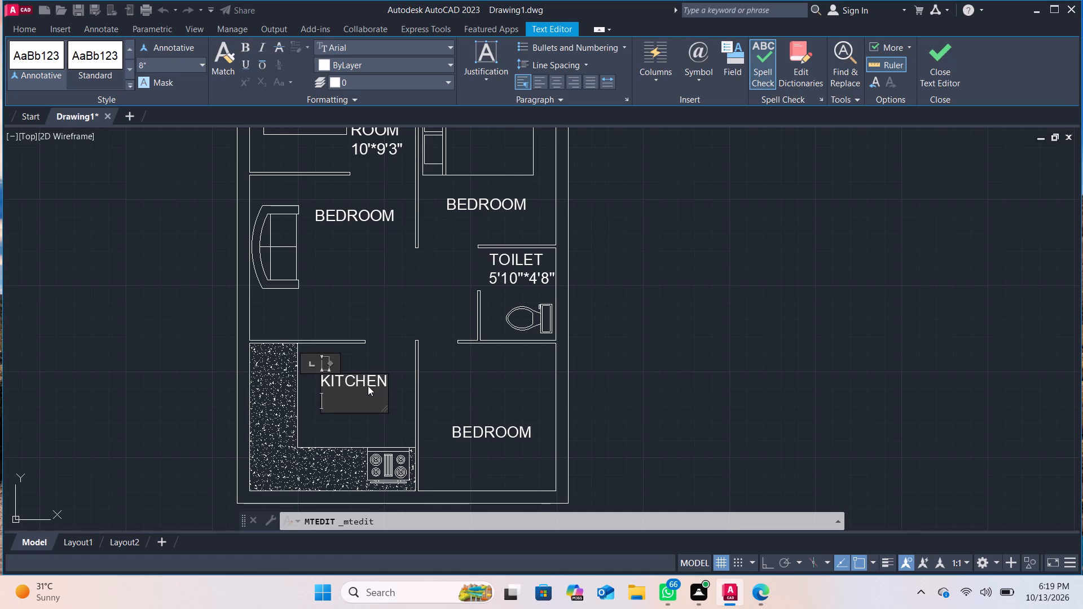
{"action": "type", "text": "6'"}
{"action": "type", "text": "-8"}
{"action": "key", "text": "shift+quotedbl"}
{"action": "key", "text": "shift+asterisk"}
{"action": "key", "text": "8"}
{"action": "key", "text": "apostrophe"}
{"action": "left_click", "coordinate": [930, 67]}
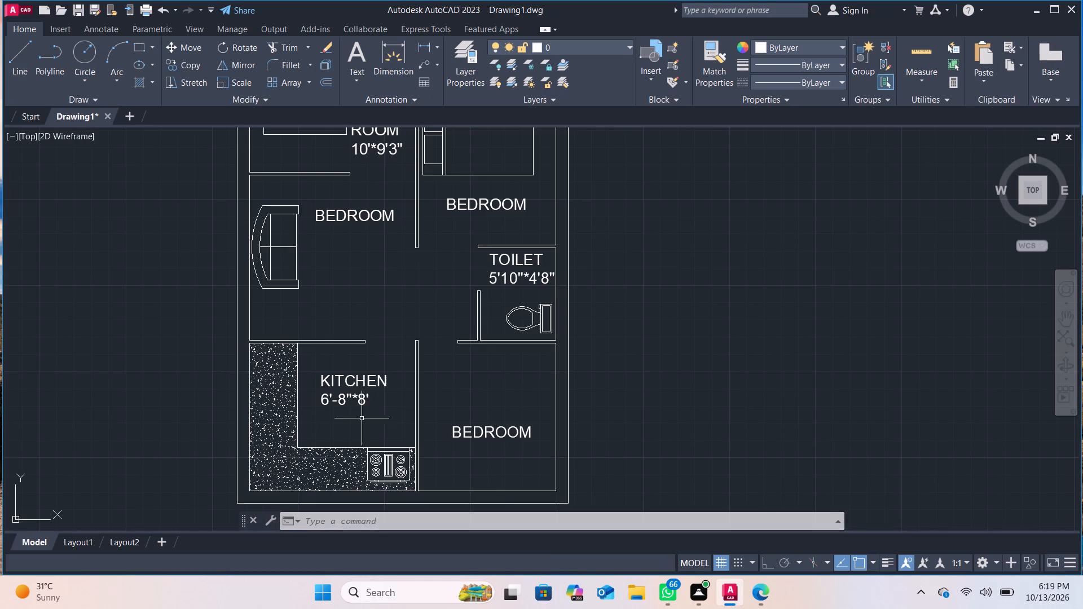
Replace the text of the "BEDROOM" label beside the sofa with "LIVING SPACE".
{"action": "double_click", "coordinate": [333, 219]}
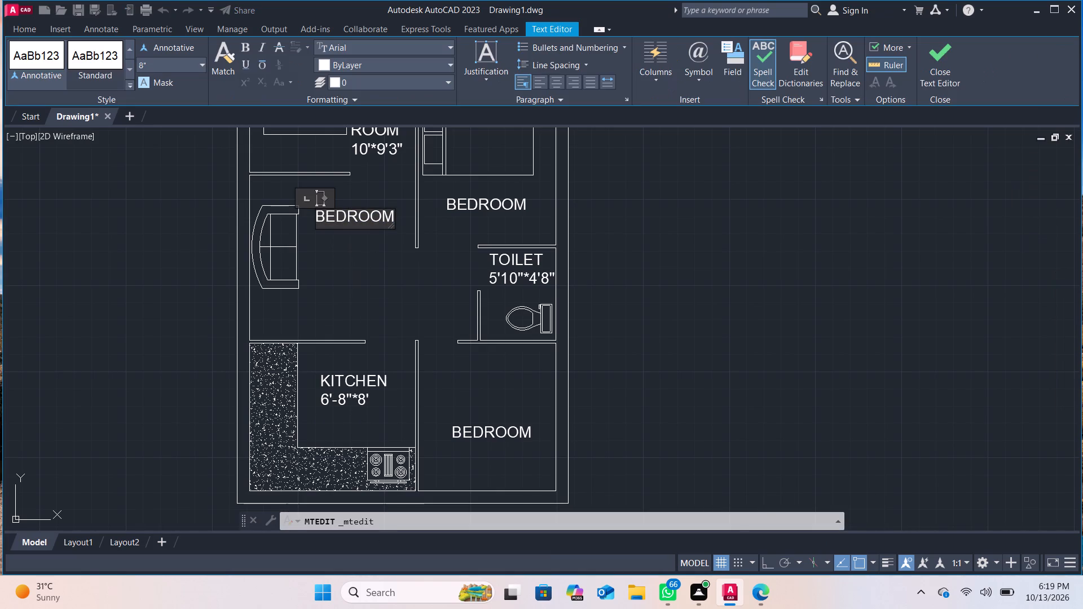
{"action": "key", "text": "Right"}
{"action": "key", "text": "Right"}
{"action": "key", "text": "Right"}
{"action": "key", "text": "Right"}
{"action": "key", "text": "Right"}
{"action": "key", "text": "Right"}
{"action": "key", "text": "Right"}
{"action": "key", "text": "Right"}
{"action": "key", "text": "Right"}
{"action": "key", "text": "Right"}
{"action": "key", "text": "Right"}
{"action": "key", "text": "Right"}
{"action": "key", "text": "BackSpace"}
{"action": "key", "text": "BackSpace"}
{"action": "key", "text": "BackSpace"}
{"action": "key", "text": "BackSpace"}
{"action": "key", "text": "BackSpace"}
{"action": "key", "text": "BackSpace"}
{"action": "key", "text": "BackSpace"}
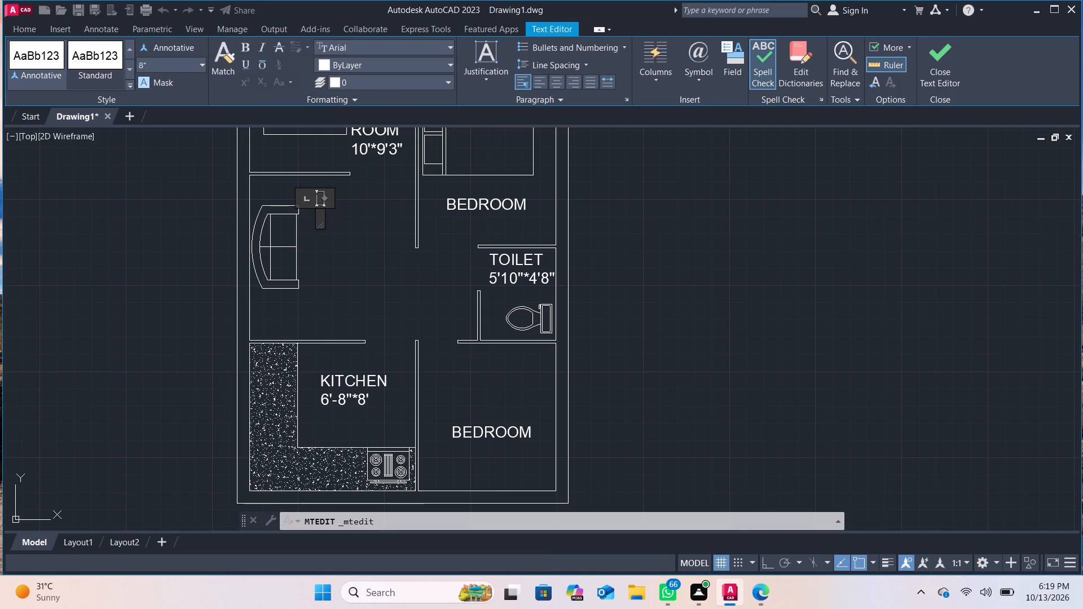
{"action": "type", "text": "LIVING"}
{"action": "key", "text": "space"}
{"action": "type", "text": "SPACE"}
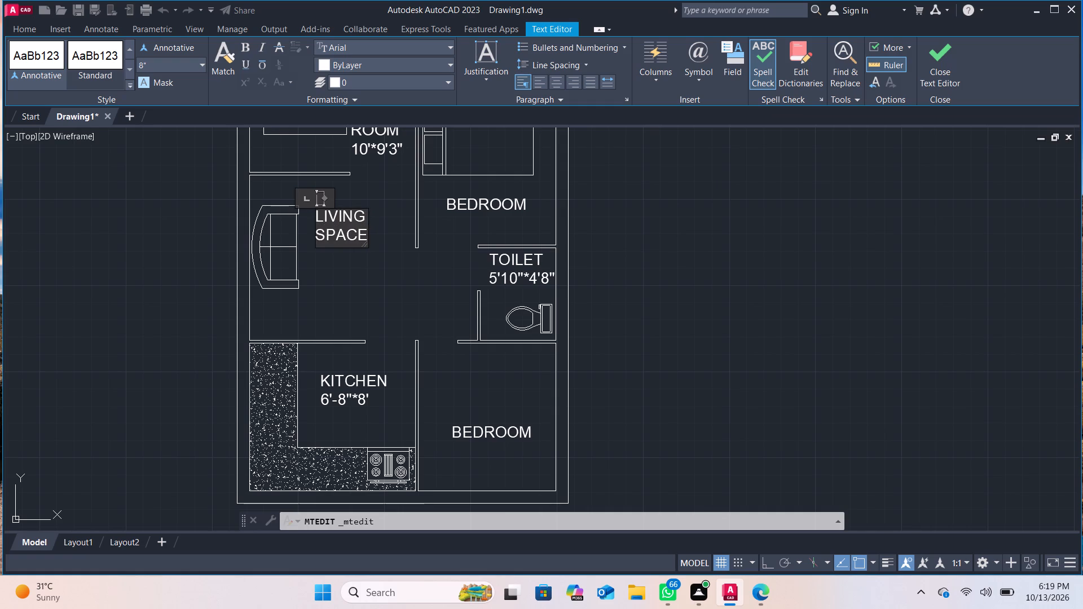
Add the size 13'-7"*10' on a new line under "LIVING SPACE" and finish editing the text.
{"action": "key", "text": "Return"}
{"action": "type", "text": "13"}
{"action": "key", "text": "apostrophe"}
{"action": "type", "text": "-7\"*"}
{"action": "type", "text": "10'"}
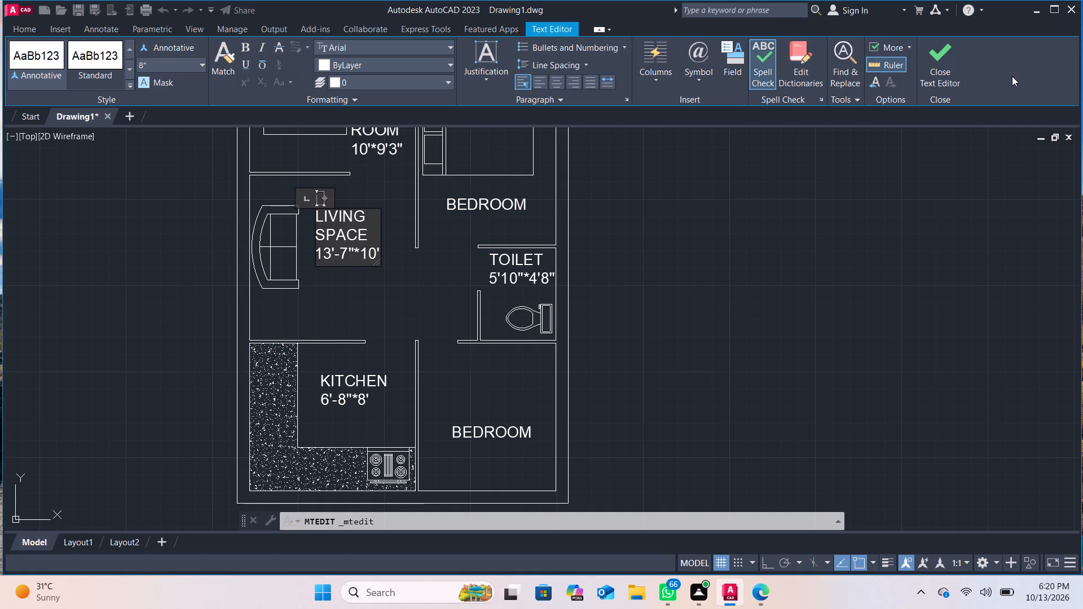
{"action": "left_click", "coordinate": [943, 52]}
Erase the "BEDROOM" label in the room beside the kitchen, below the toilet.
{"action": "scroll", "coordinate": [478, 239], "scroll_direction": "down", "scroll_amount": 1}
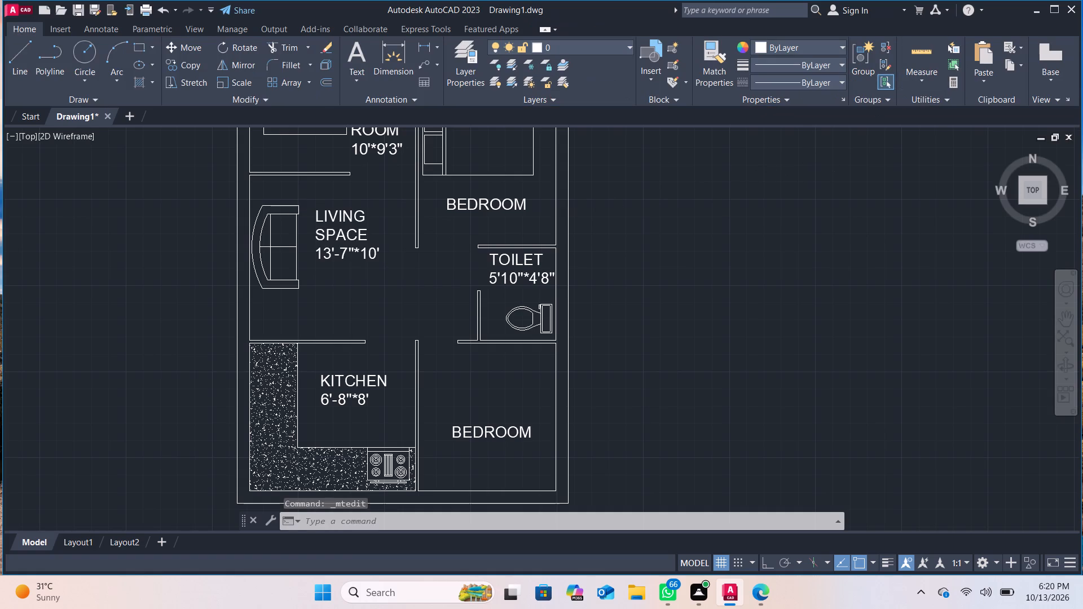
{"action": "scroll", "coordinate": [484, 328], "scroll_direction": "up", "scroll_amount": 1}
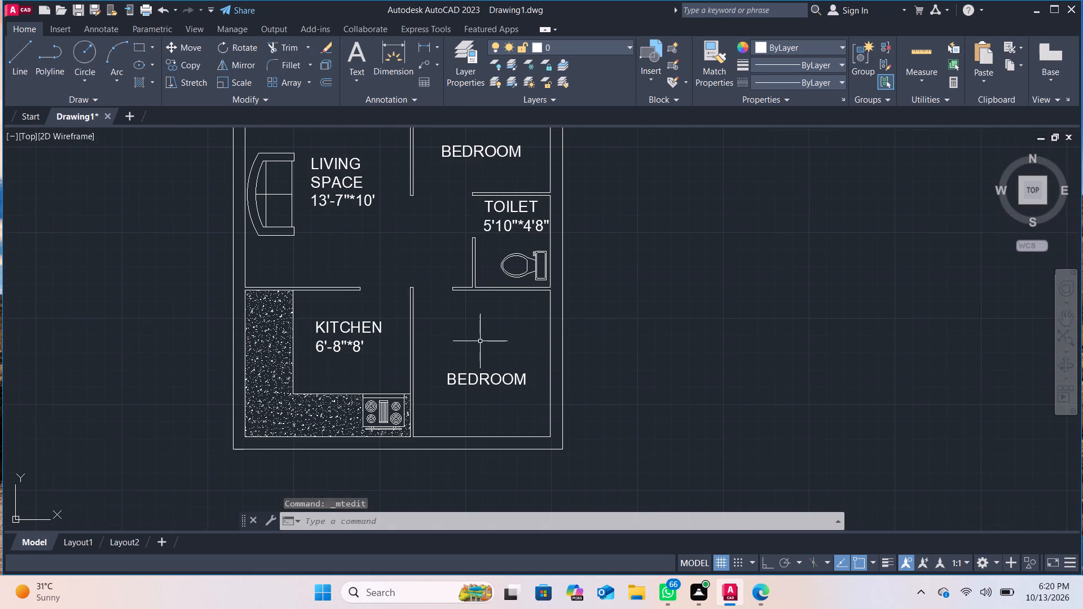
{"action": "left_click", "coordinate": [494, 384]}
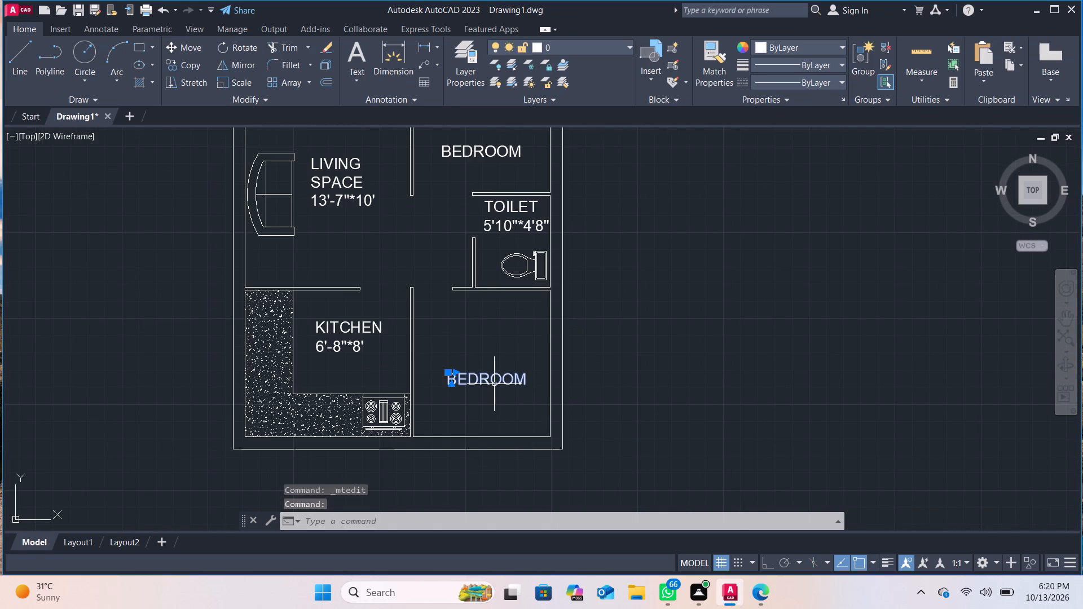
{"action": "type", "text": "WE"}
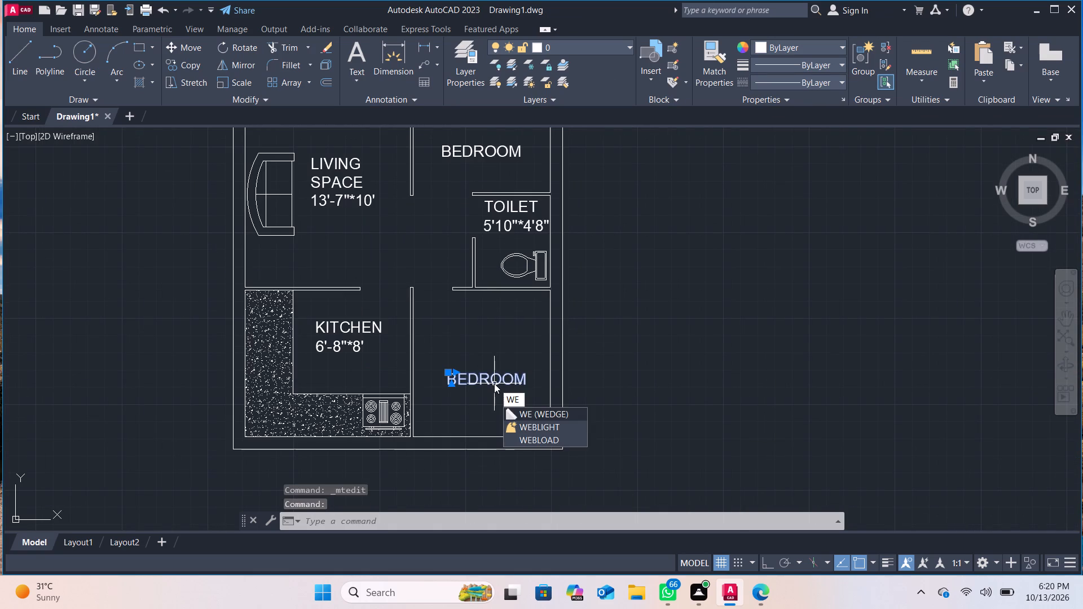
{"action": "key", "text": "BackSpace"}
{"action": "key", "text": "BackSpace"}
{"action": "key", "text": "e"}
{"action": "key", "text": "Return"}
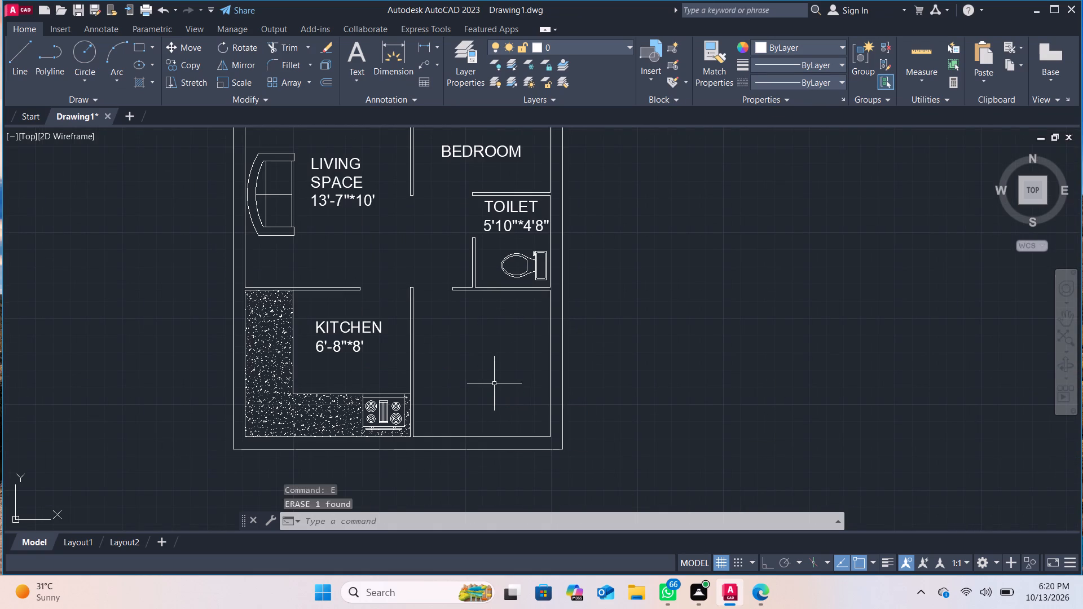
With ortho on, draw a vertical line from the end of the partition below the toilet down to the outer wall's outer edge.
{"action": "scroll", "coordinate": [505, 391], "scroll_direction": "up", "scroll_amount": 1}
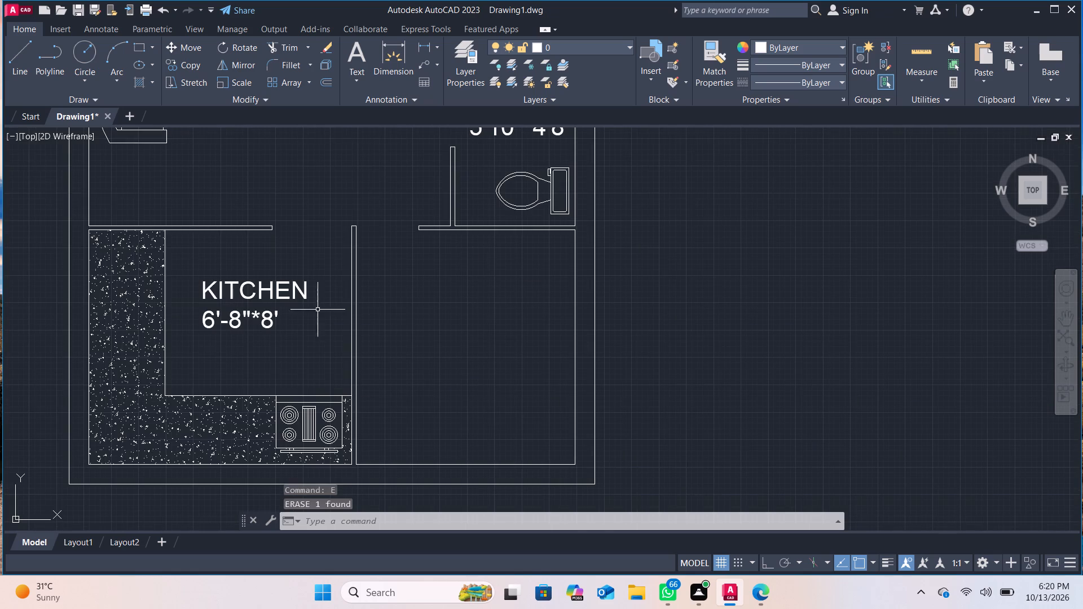
{"action": "left_click", "coordinate": [14, 64]}
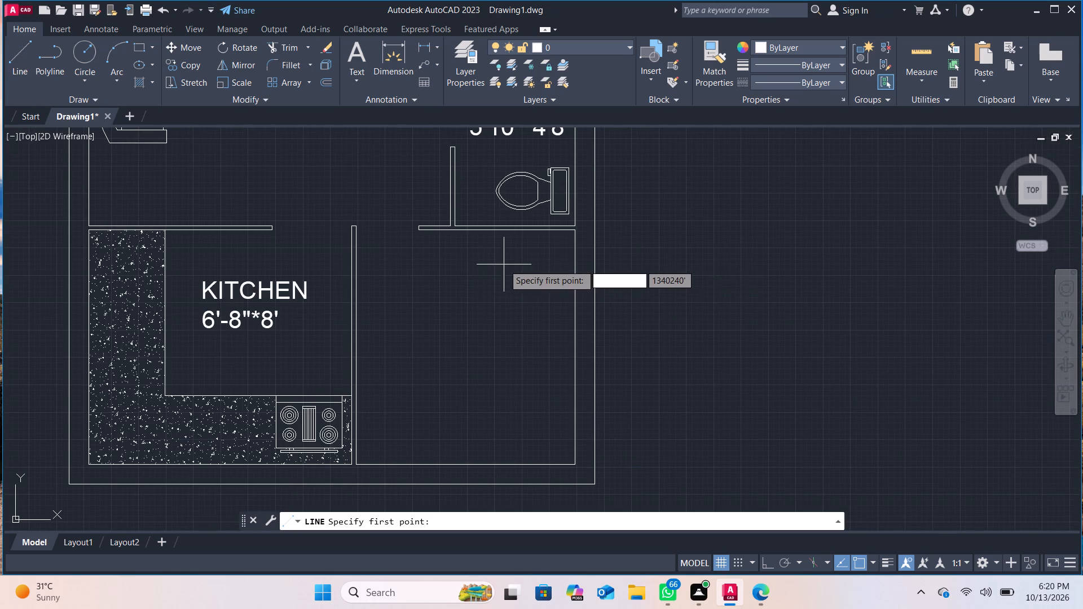
{"action": "scroll", "coordinate": [504, 264], "scroll_direction": "up", "scroll_amount": 1}
{"action": "scroll", "coordinate": [500, 265], "scroll_direction": "down", "scroll_amount": 1}
{"action": "middle_click_drag", "start_coordinate": [500, 265], "coordinate": [501, 210]}
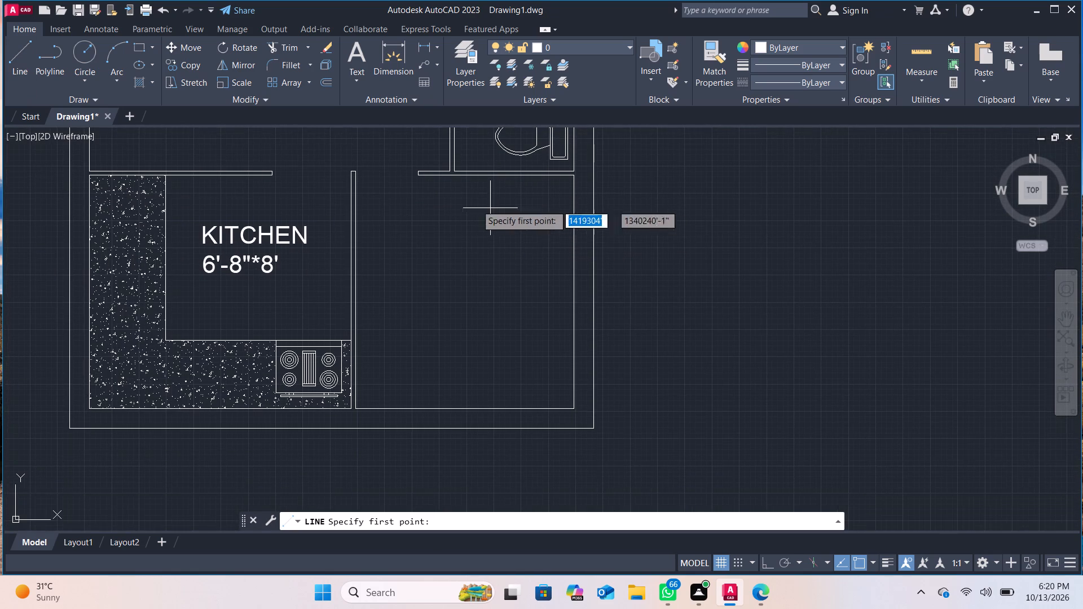
{"action": "left_click", "coordinate": [415, 179]}
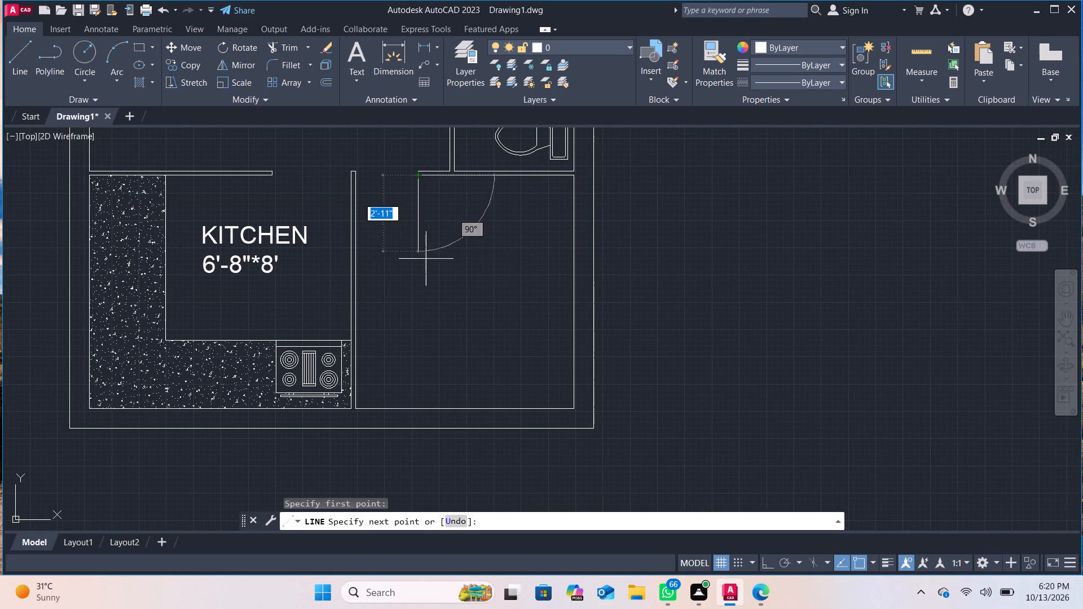
{"action": "left_click", "coordinate": [764, 556]}
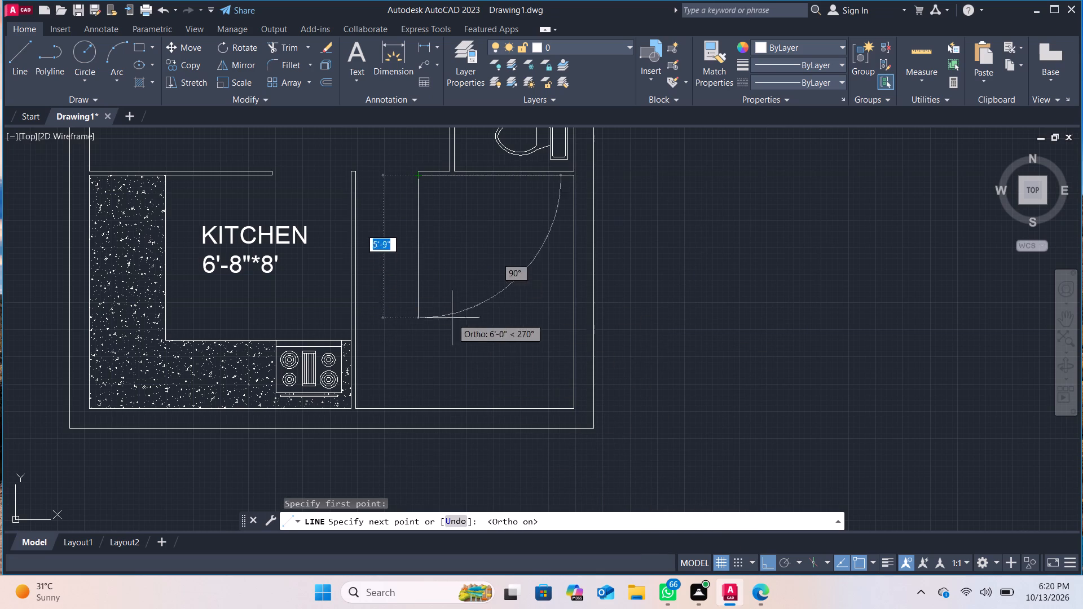
{"action": "left_click", "coordinate": [420, 428]}
{"action": "key", "text": "Escape"}
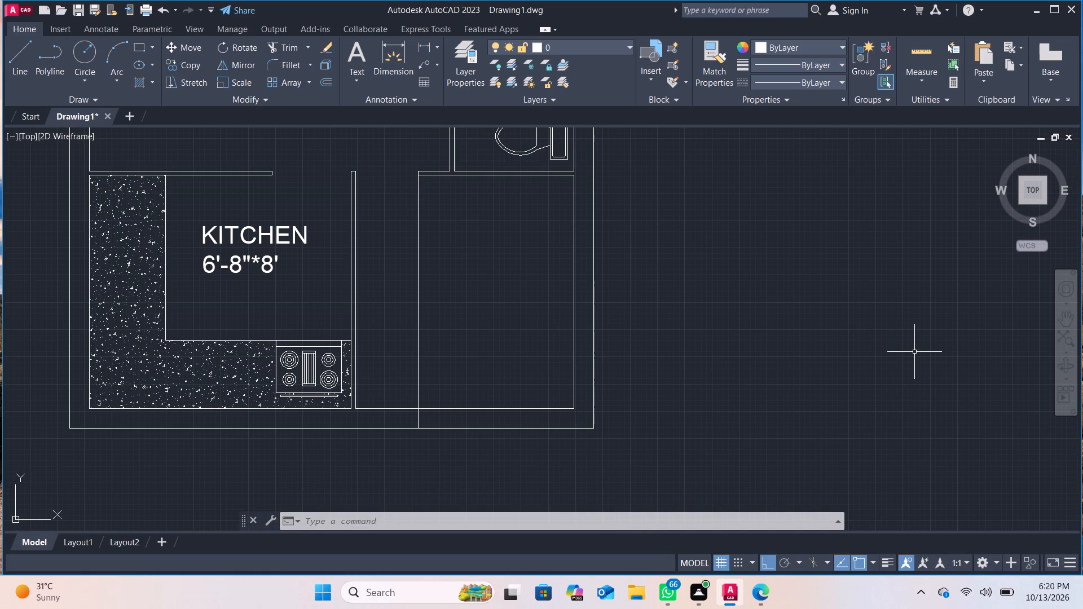
Draw a horizontal line about 5'-11" long from the middle of the new vertical line to the inner face of the right outer wall.
{"action": "left_click", "coordinate": [7, 39]}
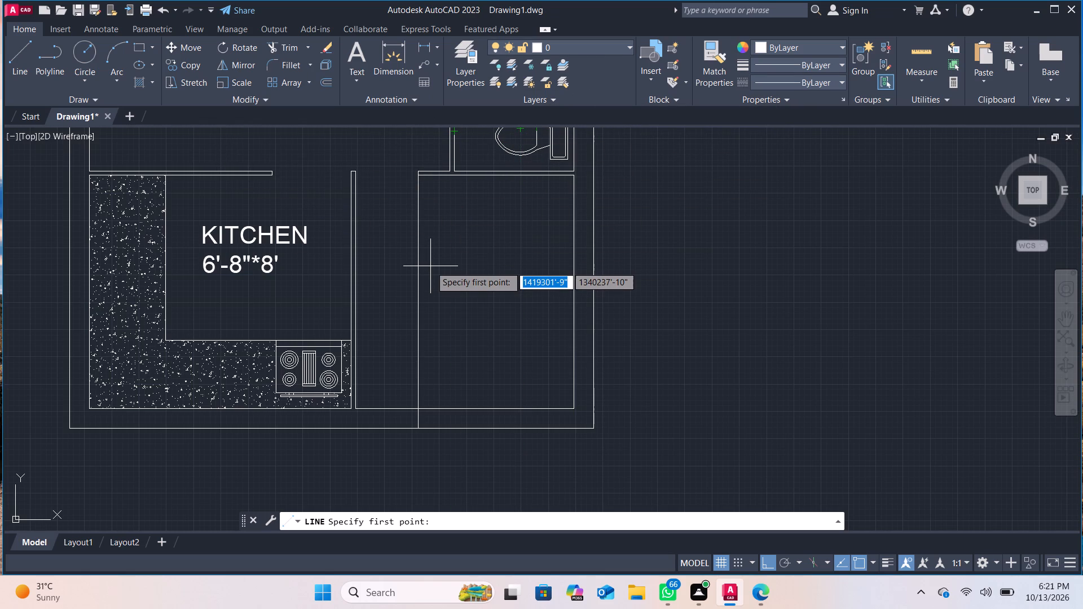
{"action": "left_click", "coordinate": [419, 302]}
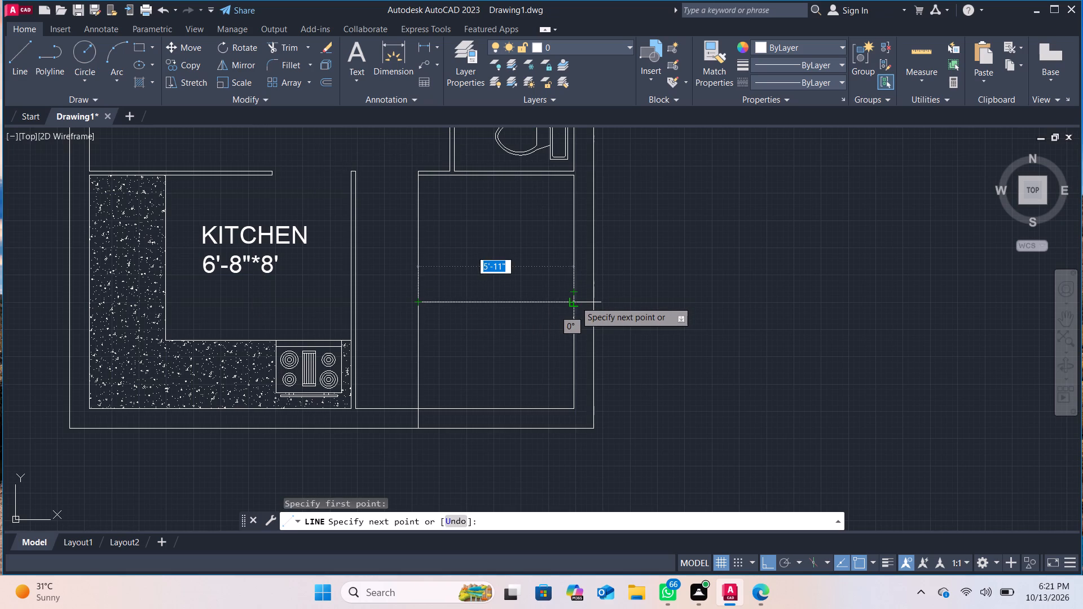
{"action": "left_click", "coordinate": [575, 301]}
{"action": "key", "text": "Escape"}
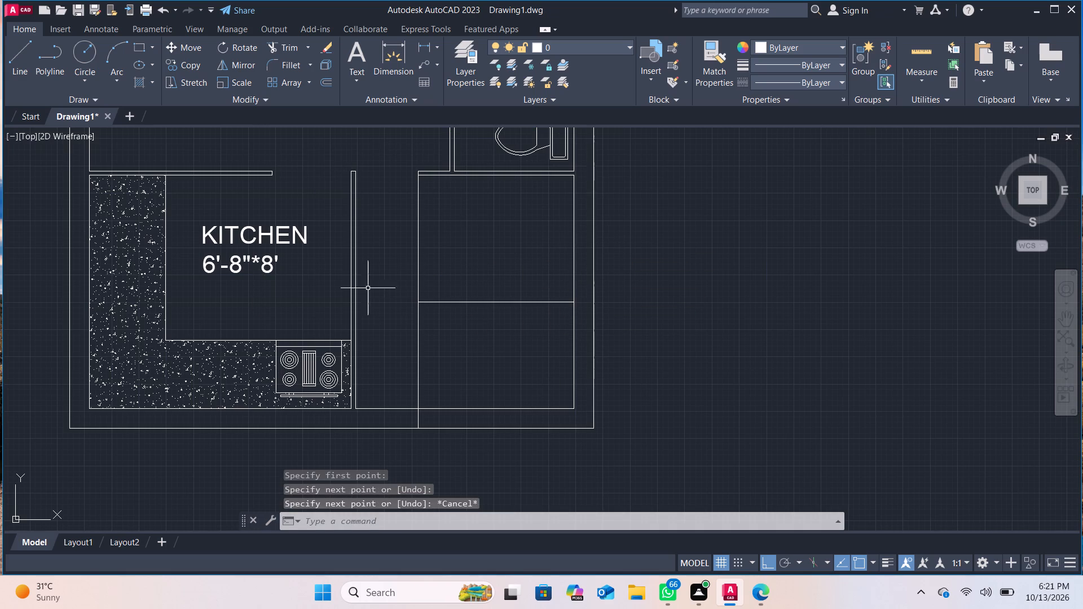
Draw a line about 10" up the vertical line from the horizontal line's end, continuing horizontally to the inner face of the right outer wall.
{"action": "left_click", "coordinate": [6, 69]}
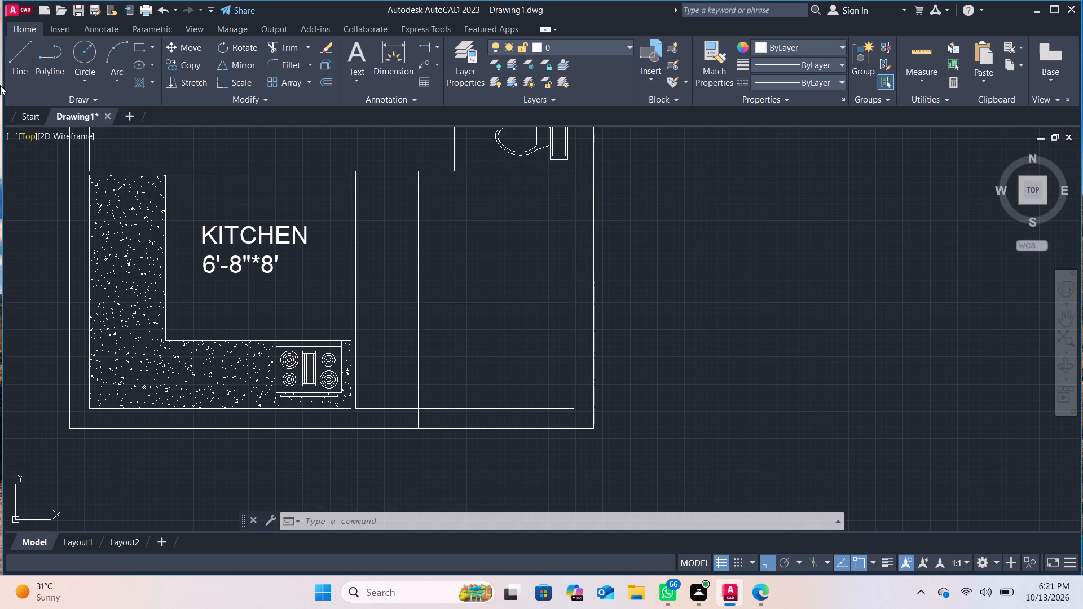
{"action": "left_click", "coordinate": [10, 66]}
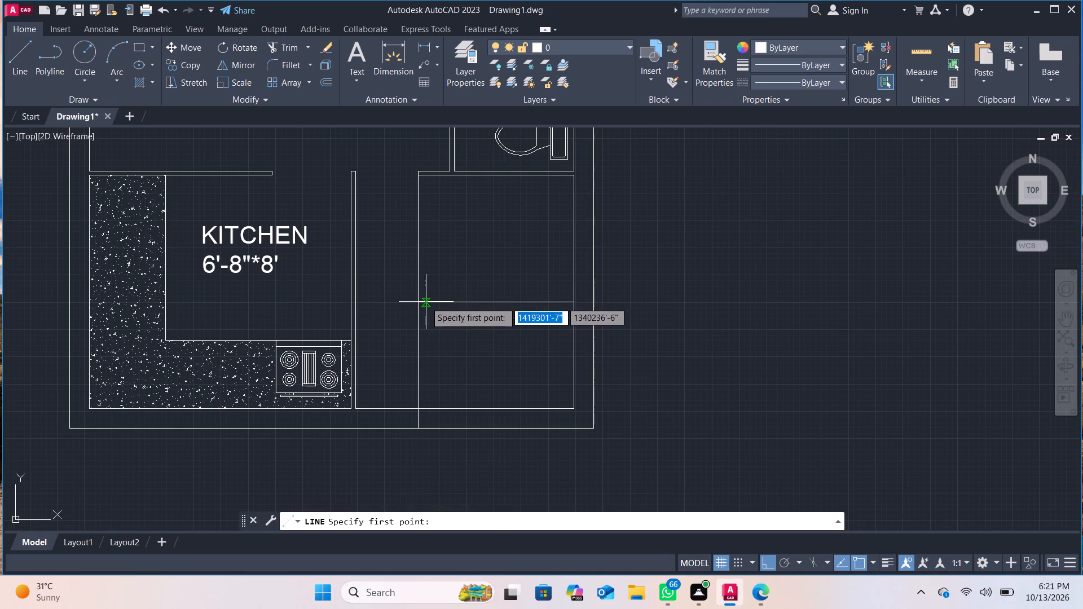
{"action": "left_click", "coordinate": [421, 302]}
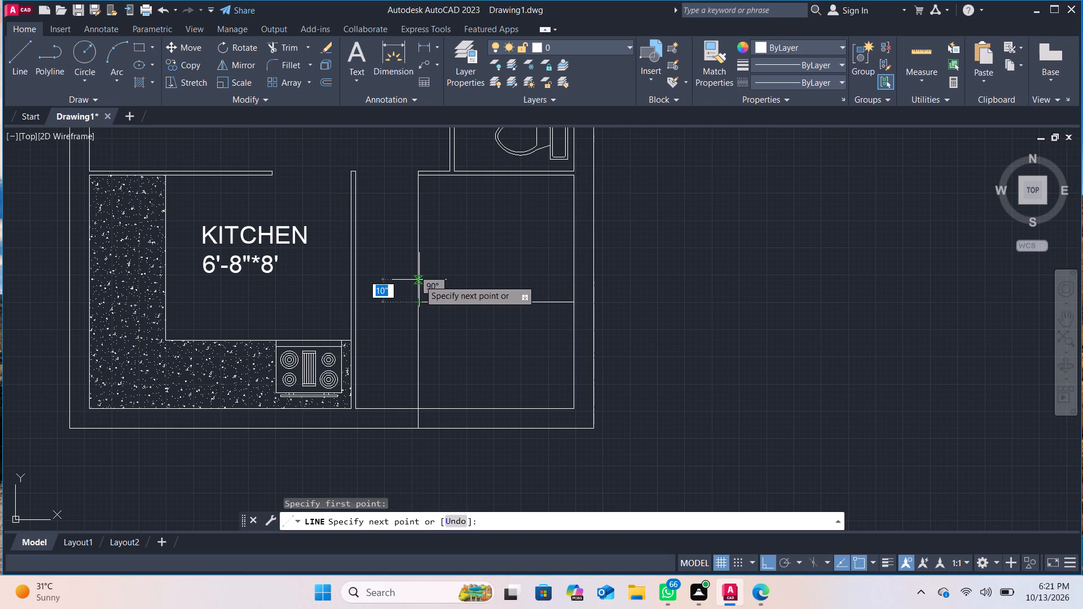
{"action": "left_click", "coordinate": [419, 280]}
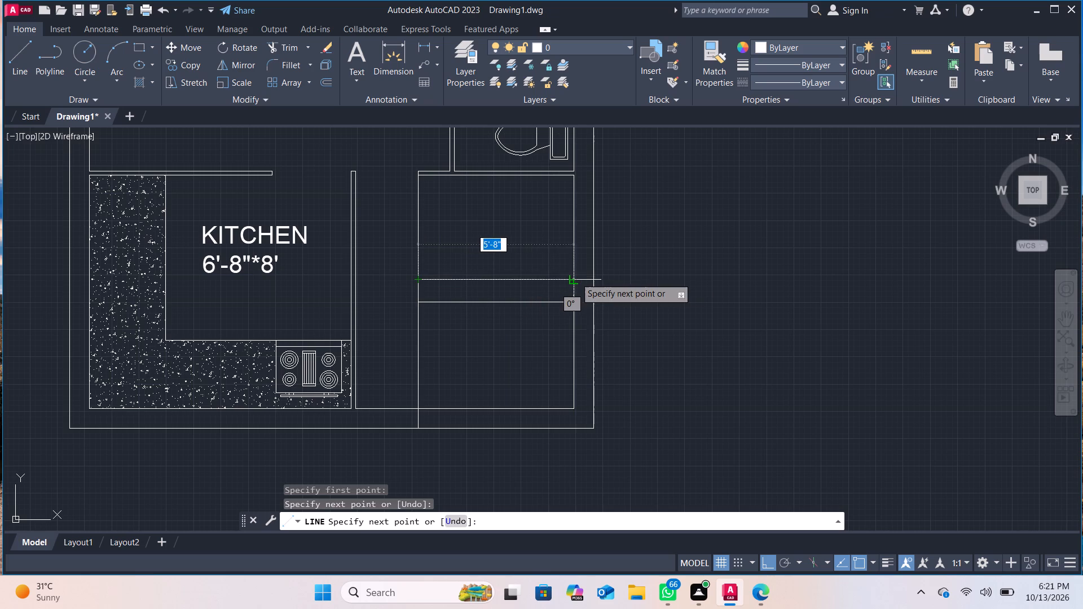
{"action": "left_click", "coordinate": [575, 277]}
{"action": "key", "text": "Escape"}
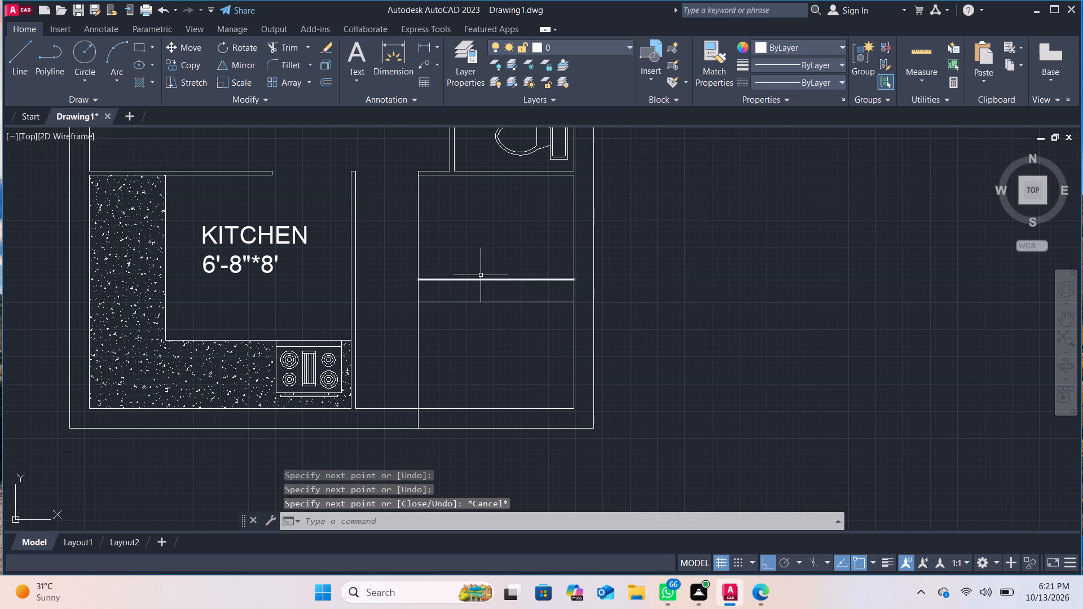
Draw a third horizontal line slightly below the other two, from the vertical line to the inner face of the right outer wall.
{"action": "left_click", "coordinate": [16, 47]}
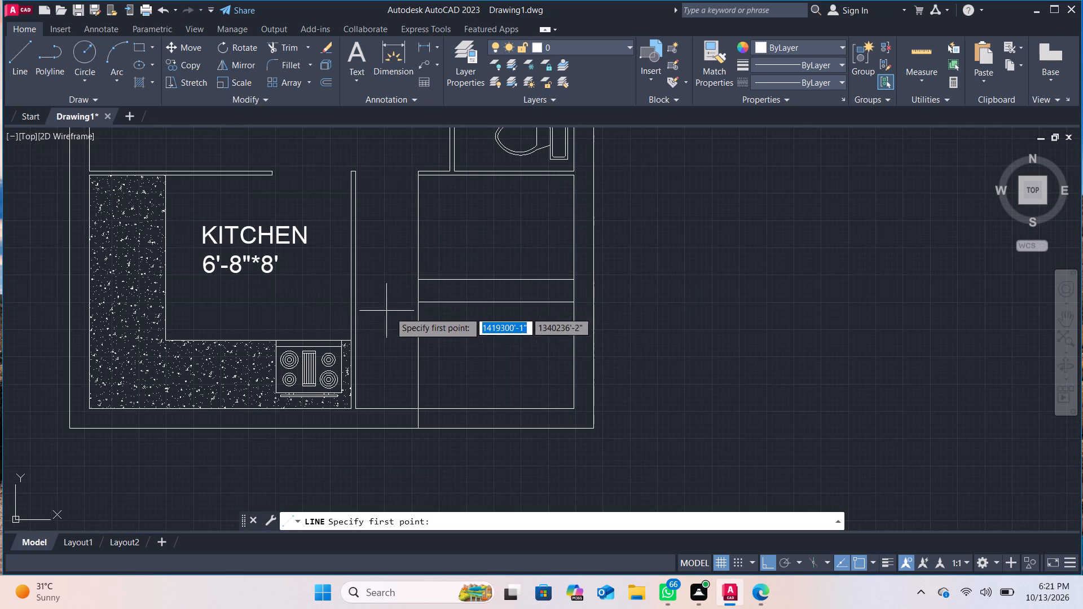
{"action": "left_click", "coordinate": [418, 313]}
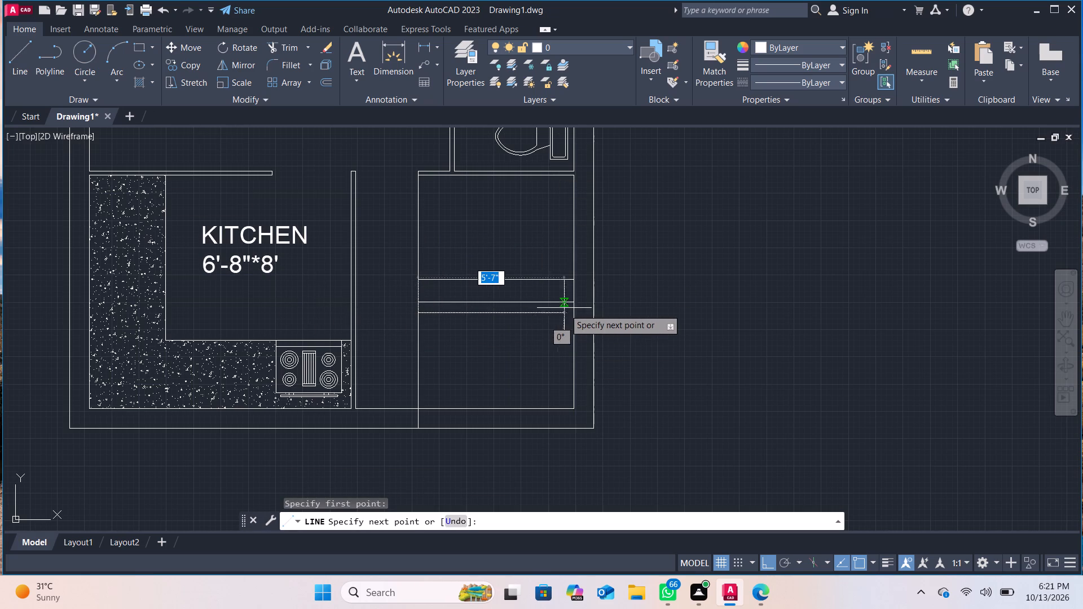
{"action": "left_click", "coordinate": [571, 312]}
{"action": "key", "text": "Escape"}
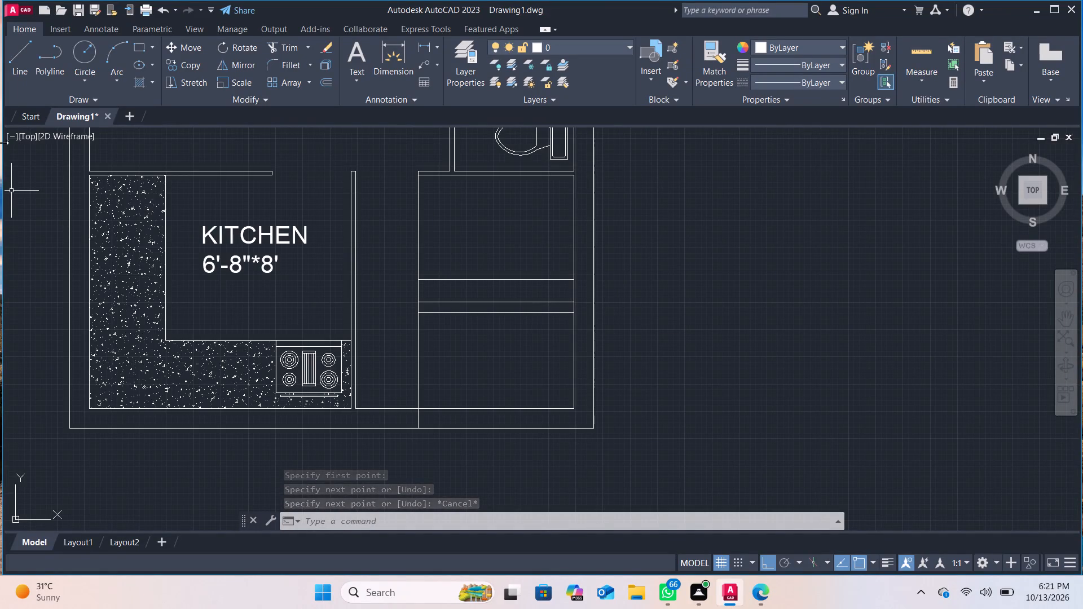
Offset the vertical line 0.5' to its right, into the room with the horizontal lines.
{"action": "left_click", "coordinate": [15, 73]}
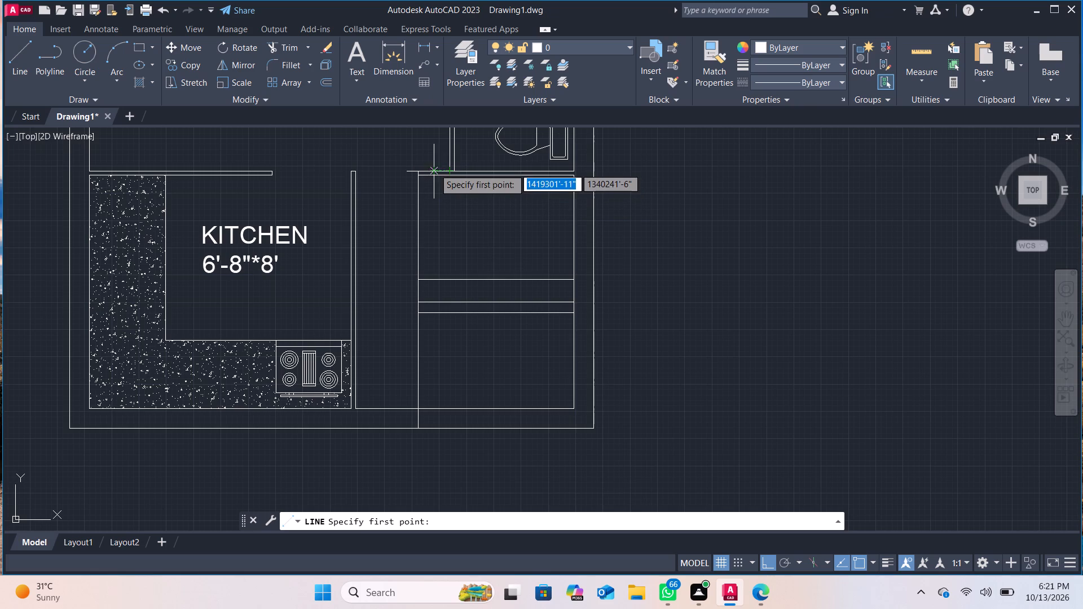
{"action": "left_click", "coordinate": [326, 77]}
{"action": "key", "text": "Return"}
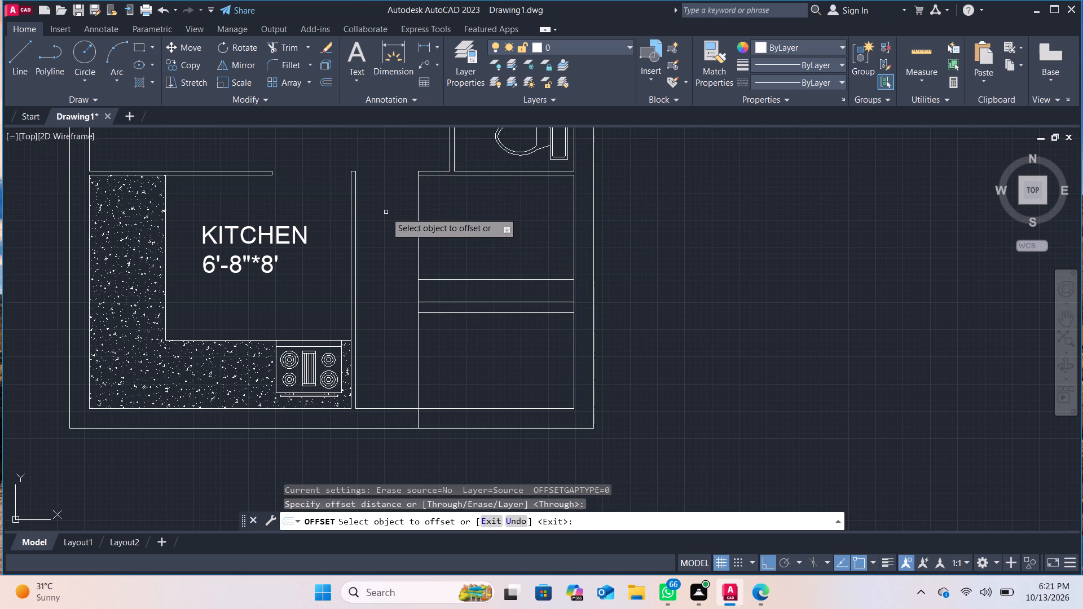
{"action": "left_click", "coordinate": [419, 219]}
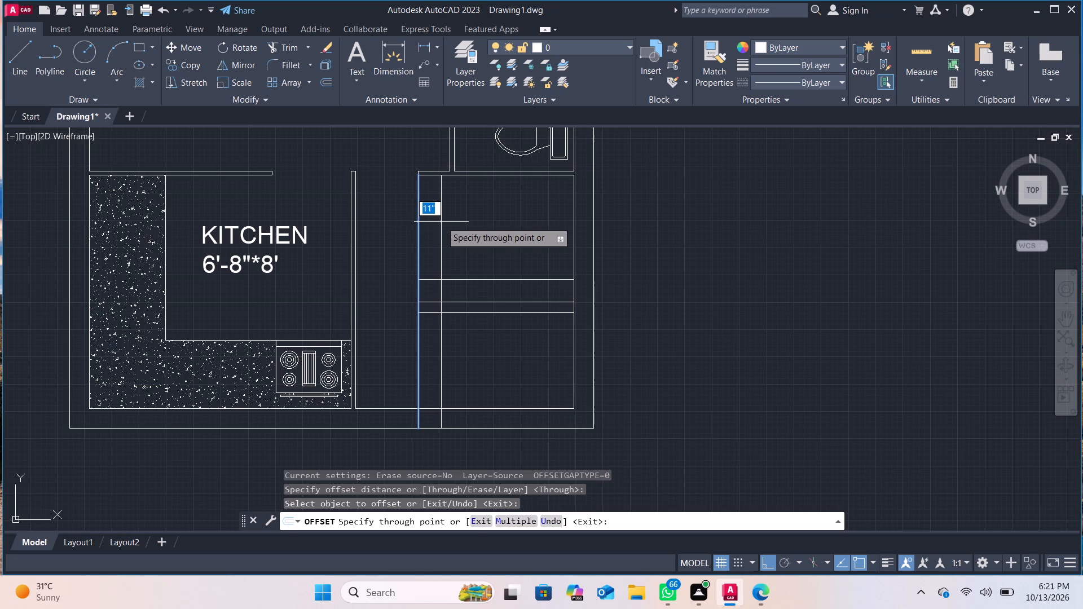
{"action": "key", "text": "1"}
{"action": "key", "text": "BackSpace"}
{"action": "key", "text": "0"}
{"action": "type", "text": ".5"}
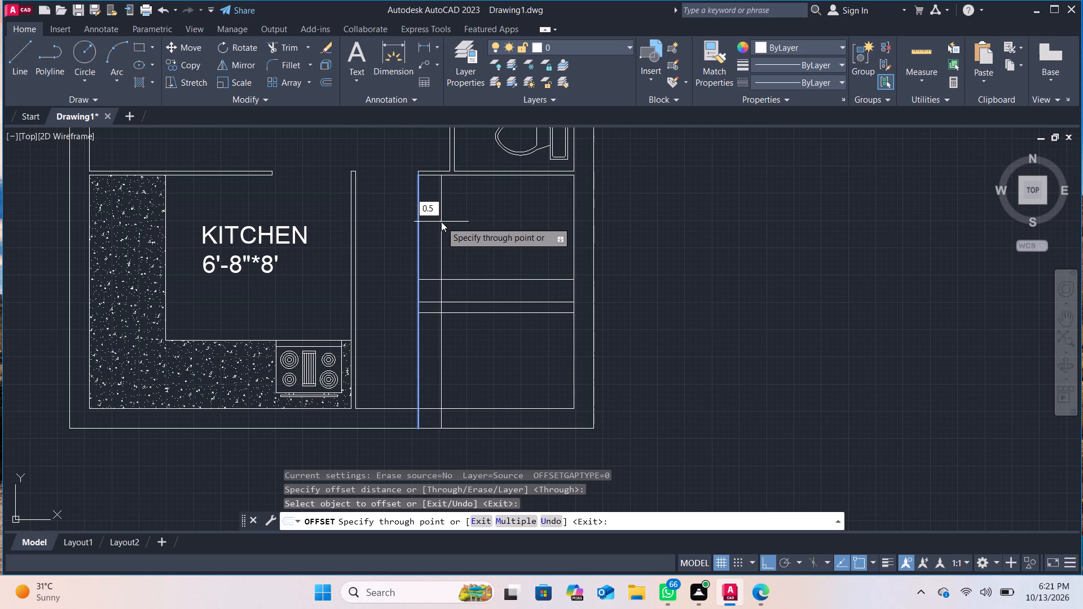
{"action": "key", "text": "apostrophe"}
{"action": "key", "text": "Return"}
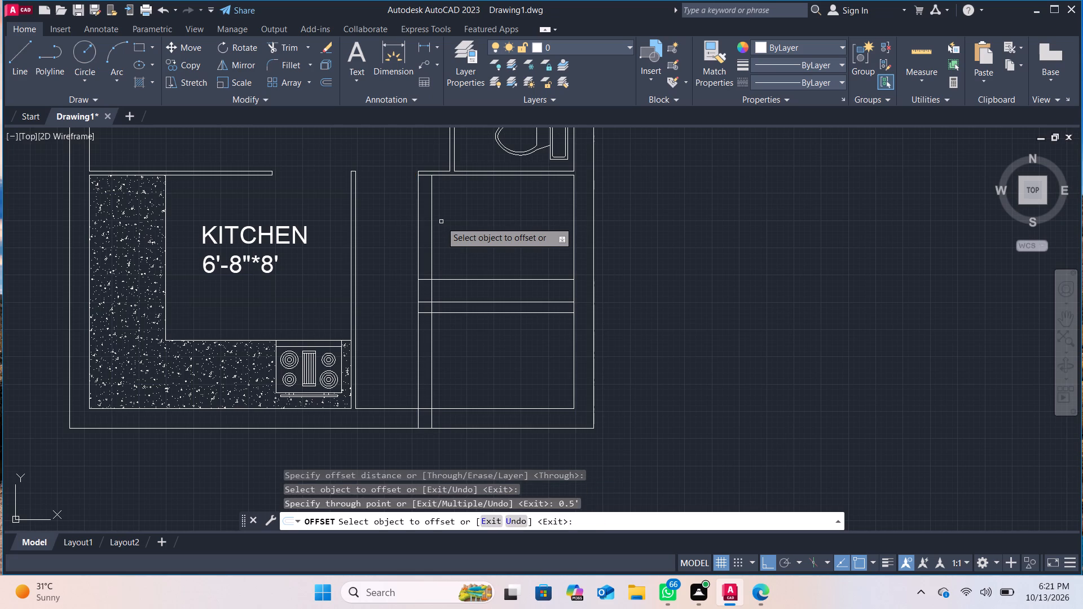
Offset the newly made vertical line by 0.5 to its right.
{"action": "left_click", "coordinate": [432, 222]}
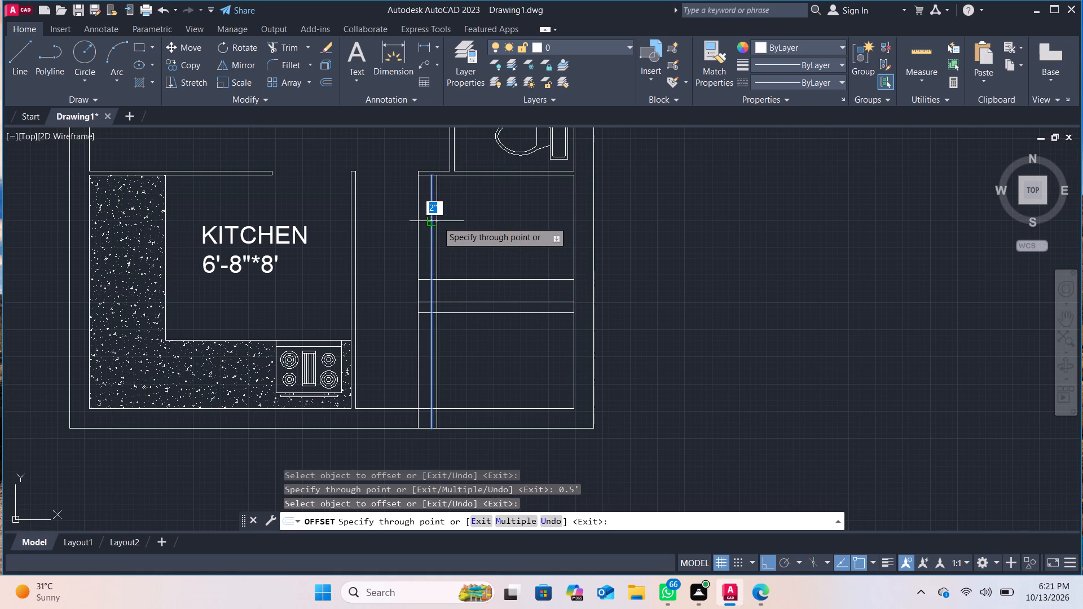
{"action": "type", "text": ".5"}
{"action": "key", "text": "Return"}
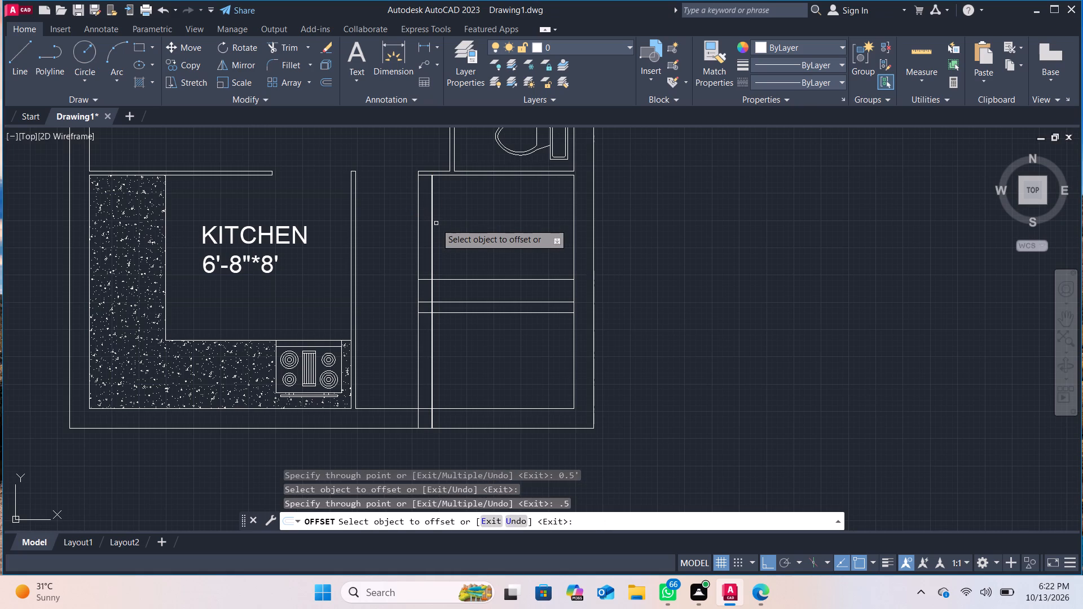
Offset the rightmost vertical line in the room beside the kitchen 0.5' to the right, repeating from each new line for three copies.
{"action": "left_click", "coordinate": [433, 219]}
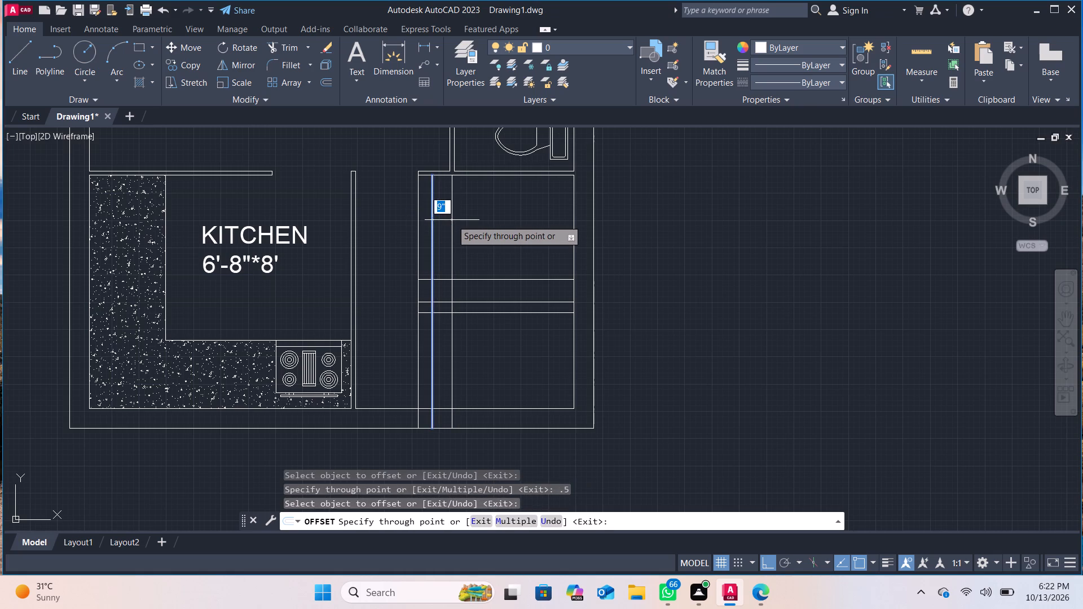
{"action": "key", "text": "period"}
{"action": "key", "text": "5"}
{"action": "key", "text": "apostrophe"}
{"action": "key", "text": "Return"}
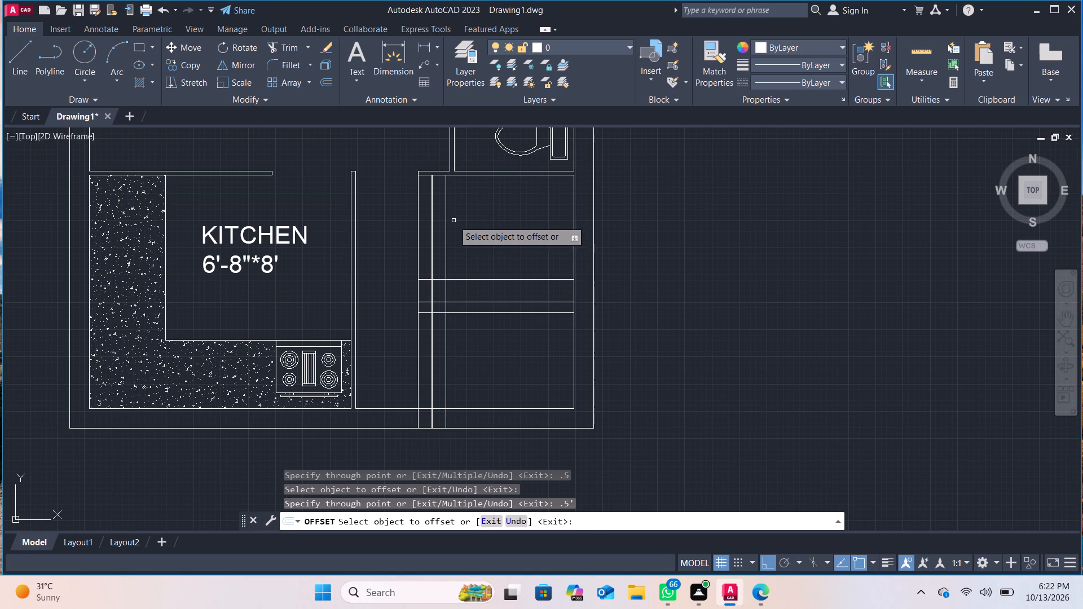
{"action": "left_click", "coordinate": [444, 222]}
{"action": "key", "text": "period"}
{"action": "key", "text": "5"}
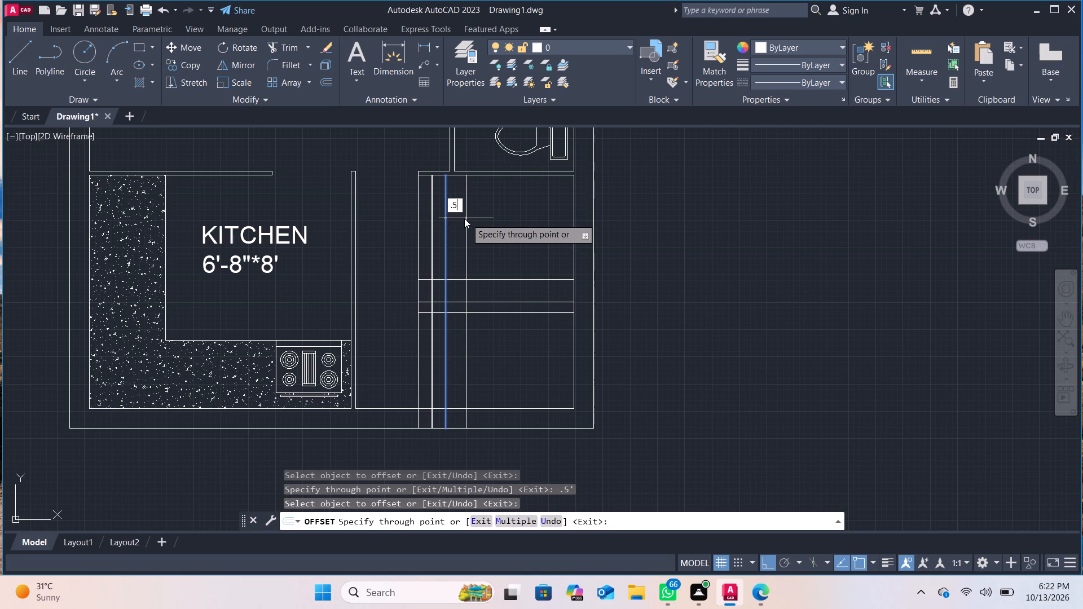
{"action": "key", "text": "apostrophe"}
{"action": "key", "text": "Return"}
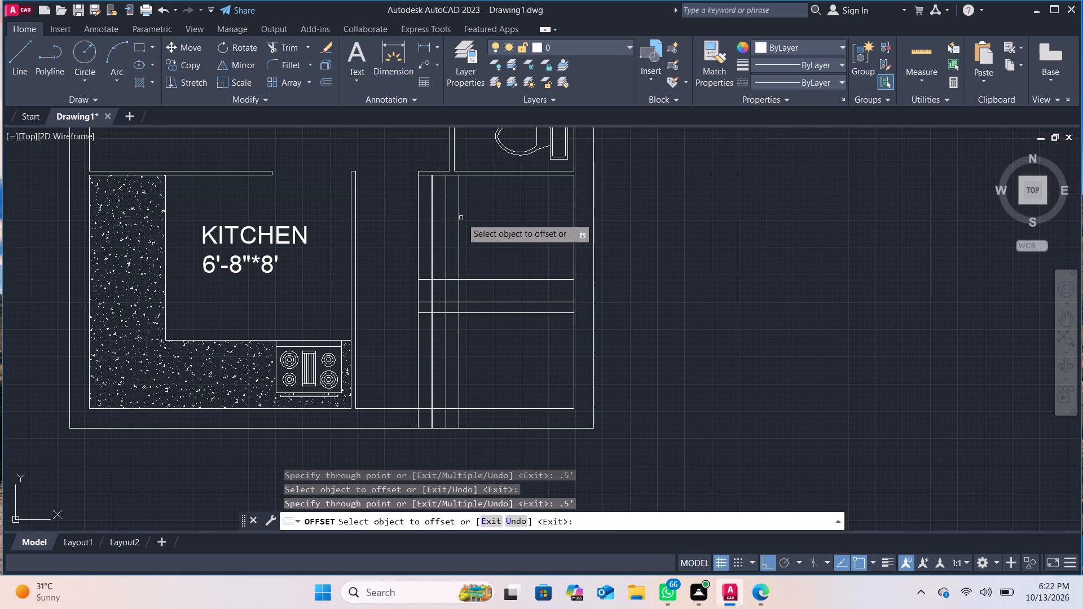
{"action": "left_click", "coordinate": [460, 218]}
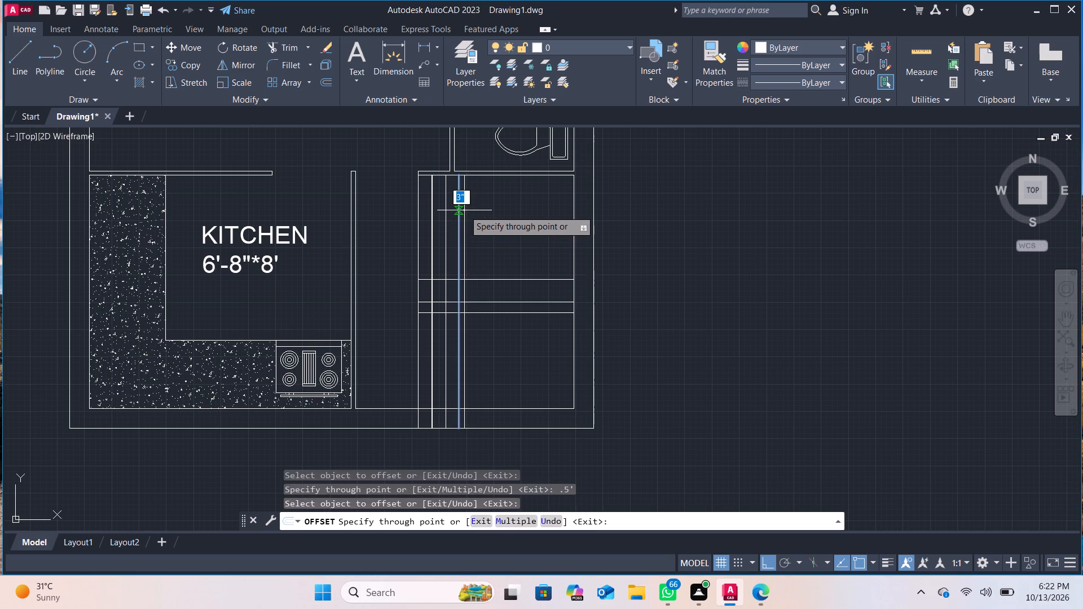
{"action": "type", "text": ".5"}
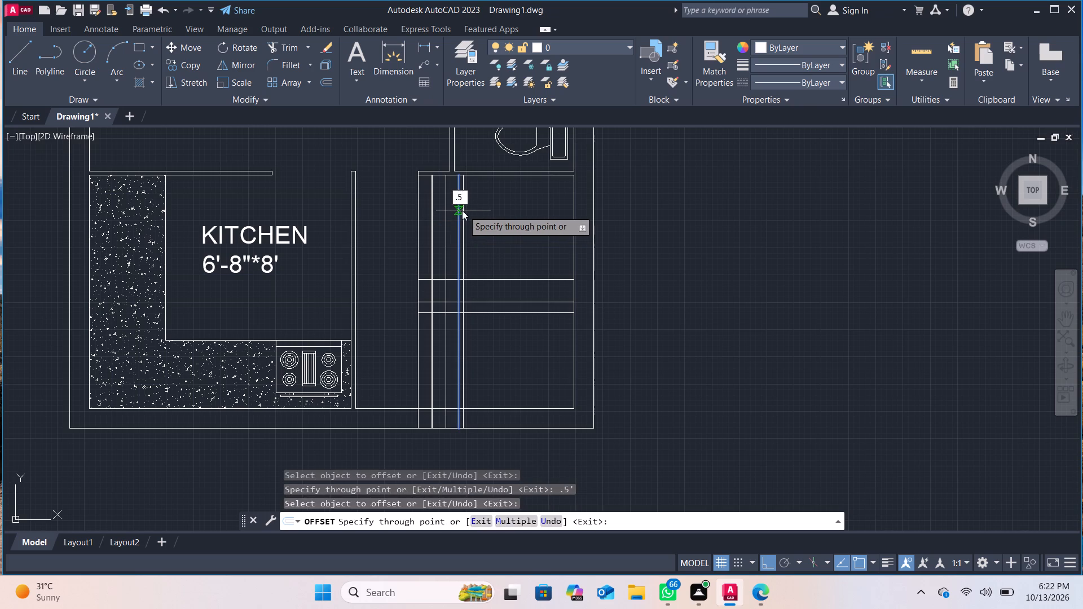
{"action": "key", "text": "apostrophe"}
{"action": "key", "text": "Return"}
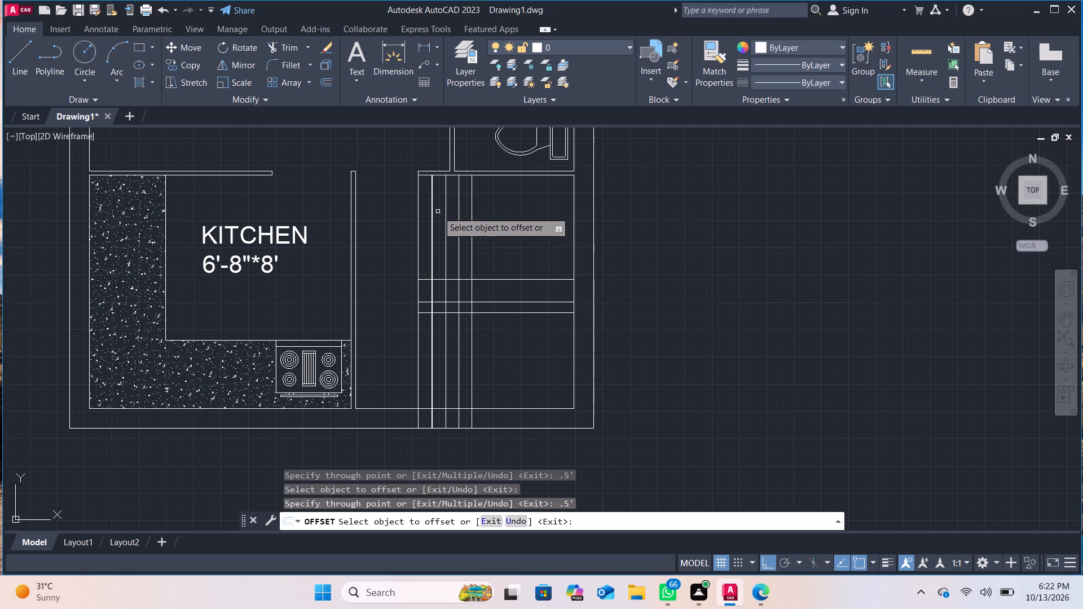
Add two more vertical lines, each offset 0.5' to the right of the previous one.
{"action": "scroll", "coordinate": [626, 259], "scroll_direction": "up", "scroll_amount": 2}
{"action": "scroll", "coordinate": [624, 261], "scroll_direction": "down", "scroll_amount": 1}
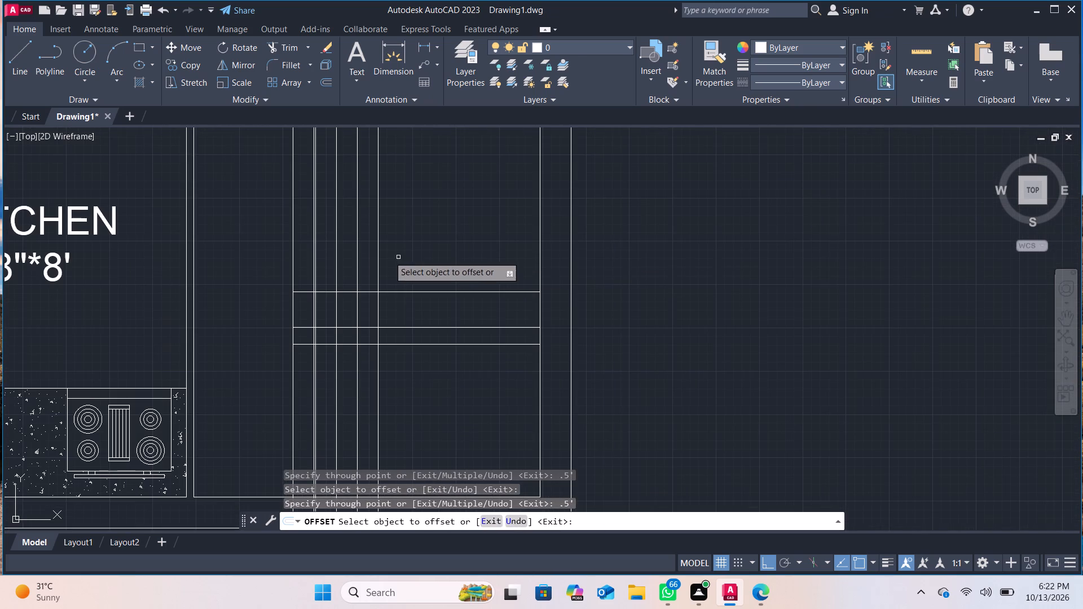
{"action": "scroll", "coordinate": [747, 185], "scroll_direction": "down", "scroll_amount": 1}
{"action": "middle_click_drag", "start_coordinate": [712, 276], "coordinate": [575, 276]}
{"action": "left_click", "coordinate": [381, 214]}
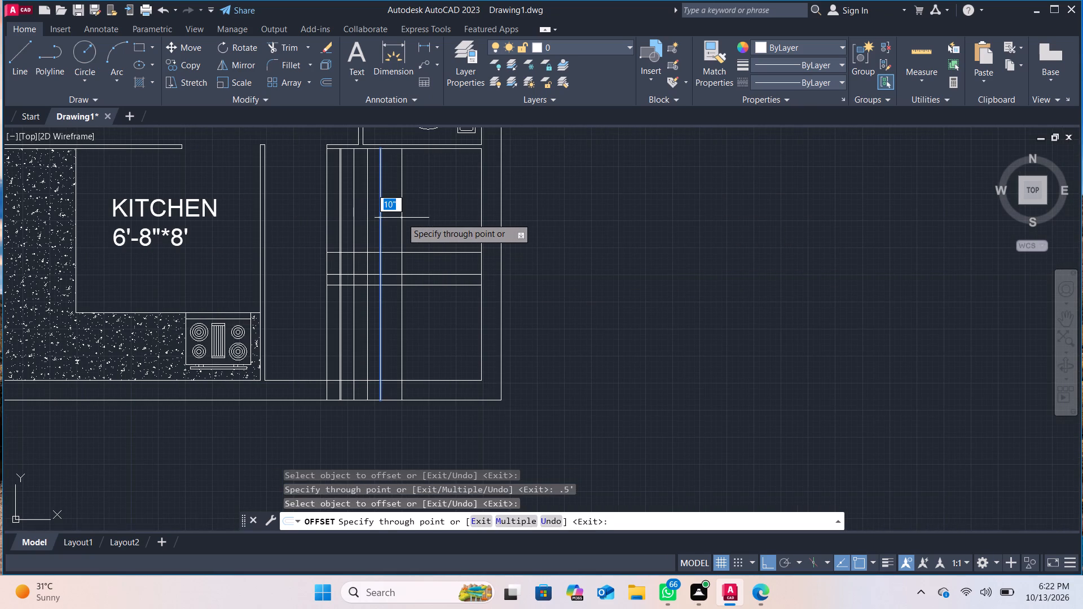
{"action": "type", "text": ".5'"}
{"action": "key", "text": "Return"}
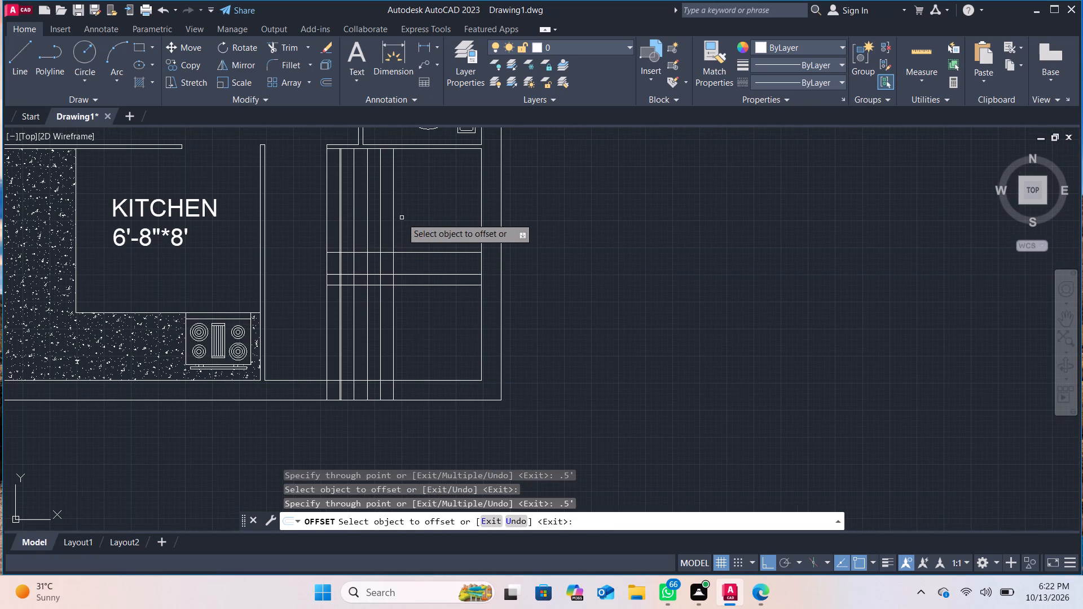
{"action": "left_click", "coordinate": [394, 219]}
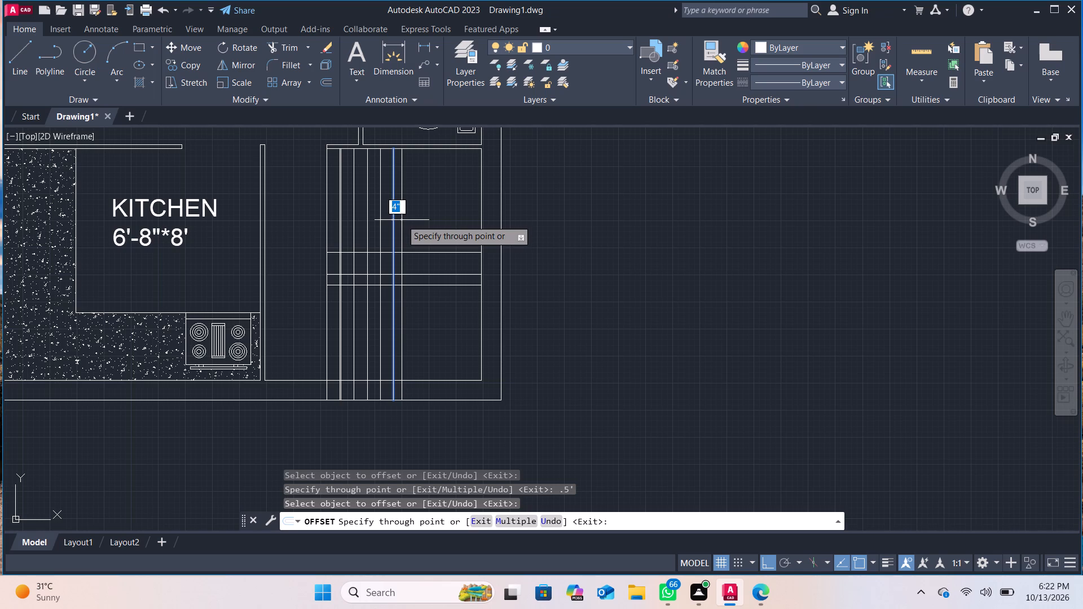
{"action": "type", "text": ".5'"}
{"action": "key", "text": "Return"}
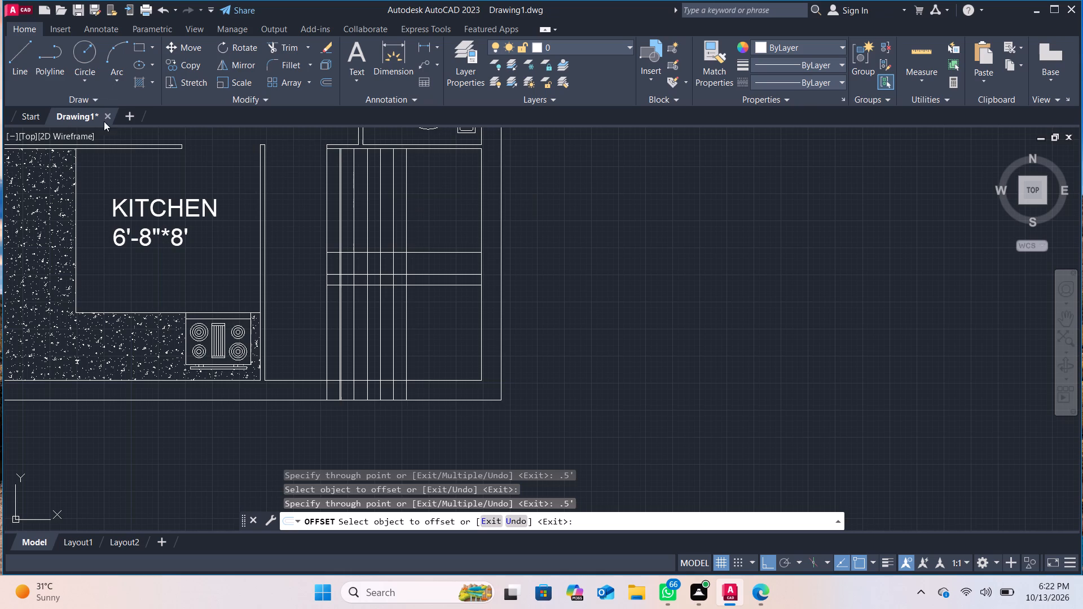
Trim away the offset vertical lines inside the room, above, between and below the three horizontal lines.
{"action": "left_click", "coordinate": [297, 50]}
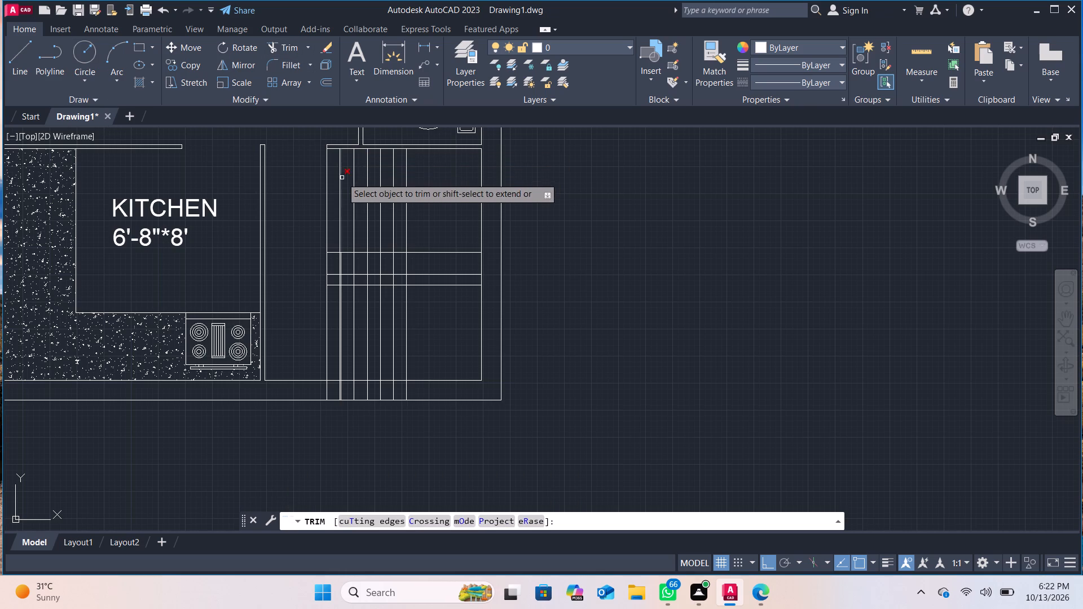
{"action": "left_click_drag", "start_coordinate": [337, 181], "coordinate": [412, 186]}
{"action": "left_click", "coordinate": [412, 186]}
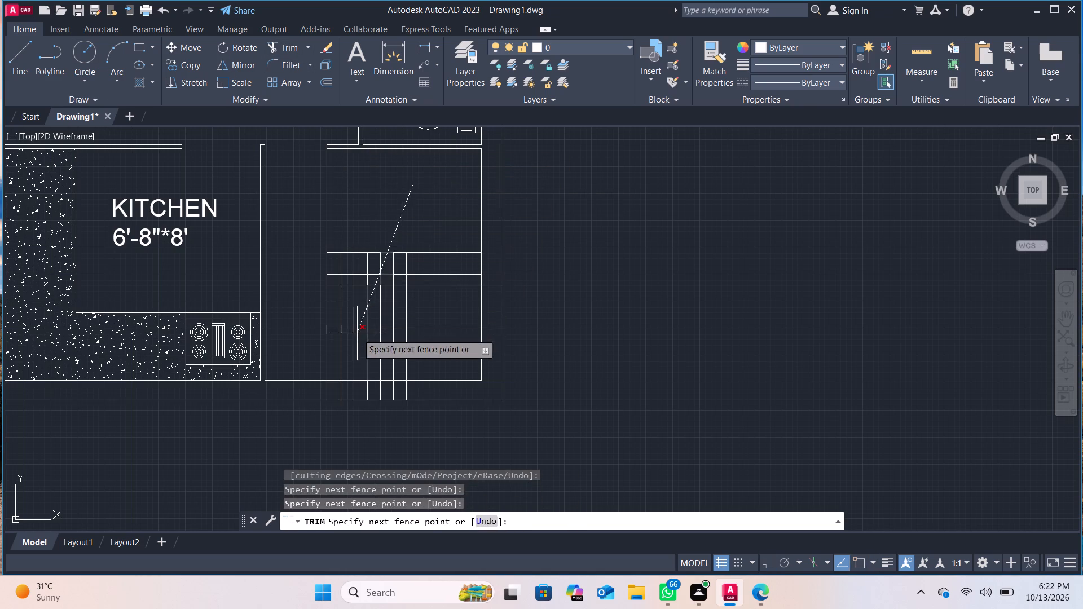
{"action": "left_click", "coordinate": [411, 205]}
{"action": "left_click_drag", "start_coordinate": [336, 265], "coordinate": [428, 265]}
{"action": "scroll", "coordinate": [426, 301], "scroll_direction": "up", "scroll_amount": 2}
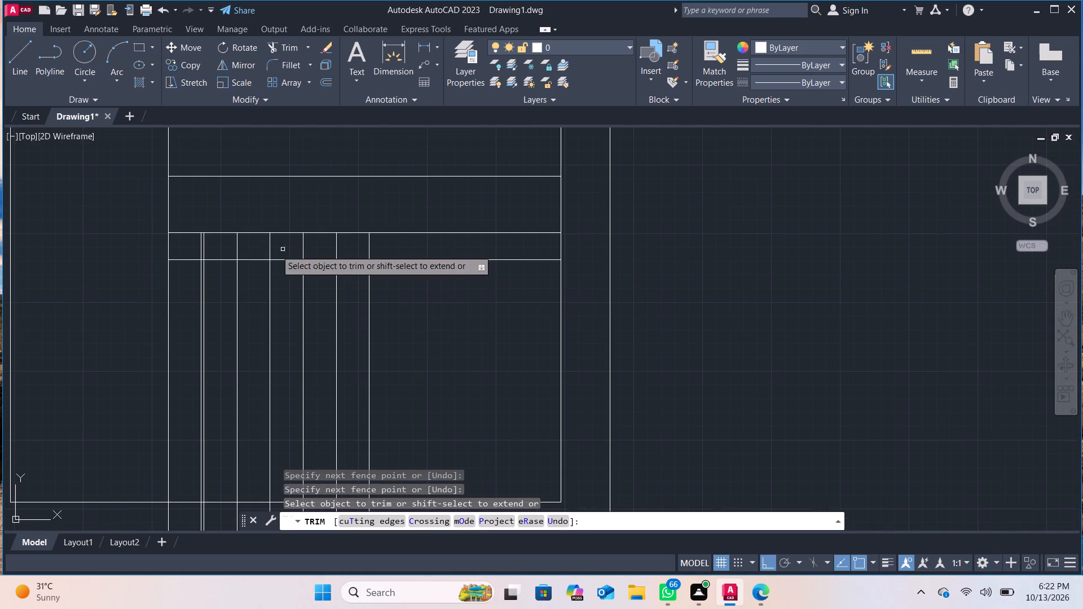
{"action": "left_click_drag", "start_coordinate": [197, 249], "coordinate": [400, 239]}
{"action": "left_click_drag", "start_coordinate": [418, 316], "coordinate": [190, 380]}
Trim the leftover stubs of the offset lines within the bottom outer wall.
{"action": "scroll", "coordinate": [188, 379], "scroll_direction": "down", "scroll_amount": 1}
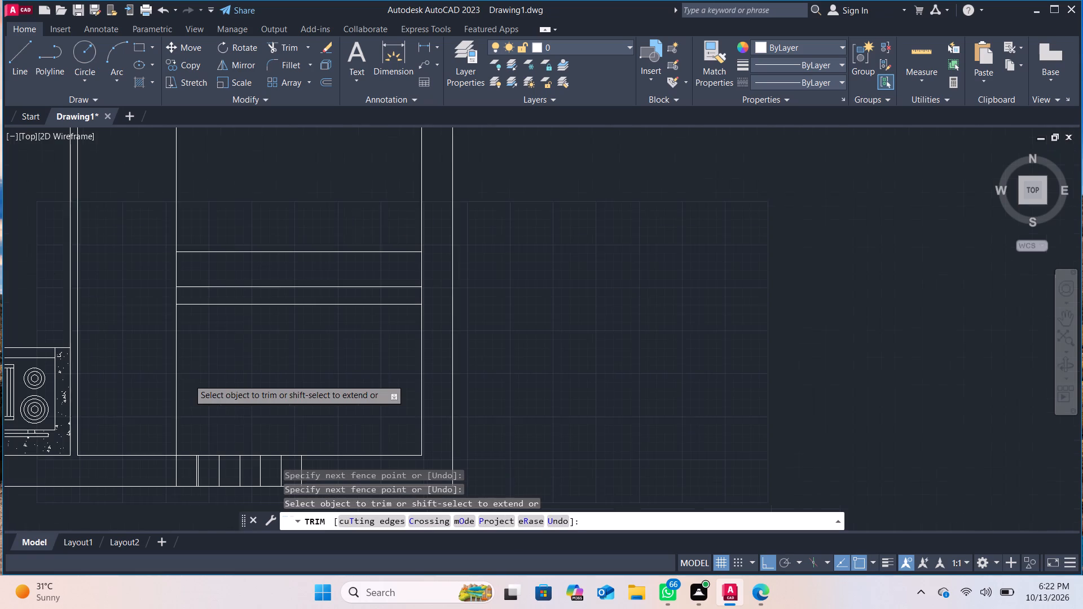
{"action": "scroll", "coordinate": [218, 409], "scroll_direction": "down", "scroll_amount": 1}
{"action": "middle_click_drag", "start_coordinate": [190, 491], "coordinate": [217, 385]}
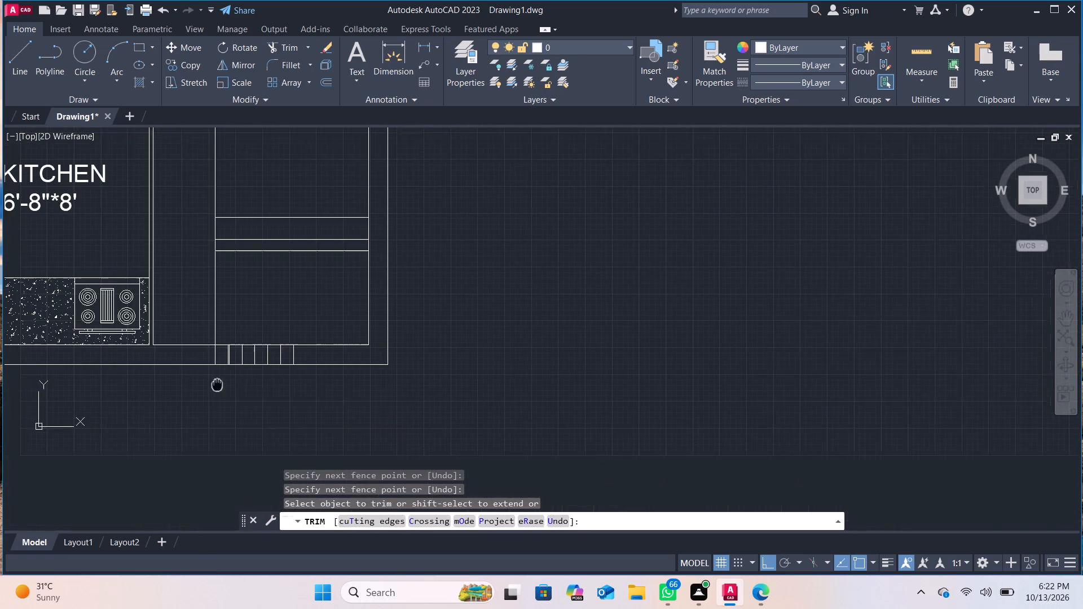
{"action": "scroll", "coordinate": [218, 371], "scroll_direction": "up", "scroll_amount": 2}
{"action": "left_click_drag", "start_coordinate": [233, 303], "coordinate": [448, 286]}
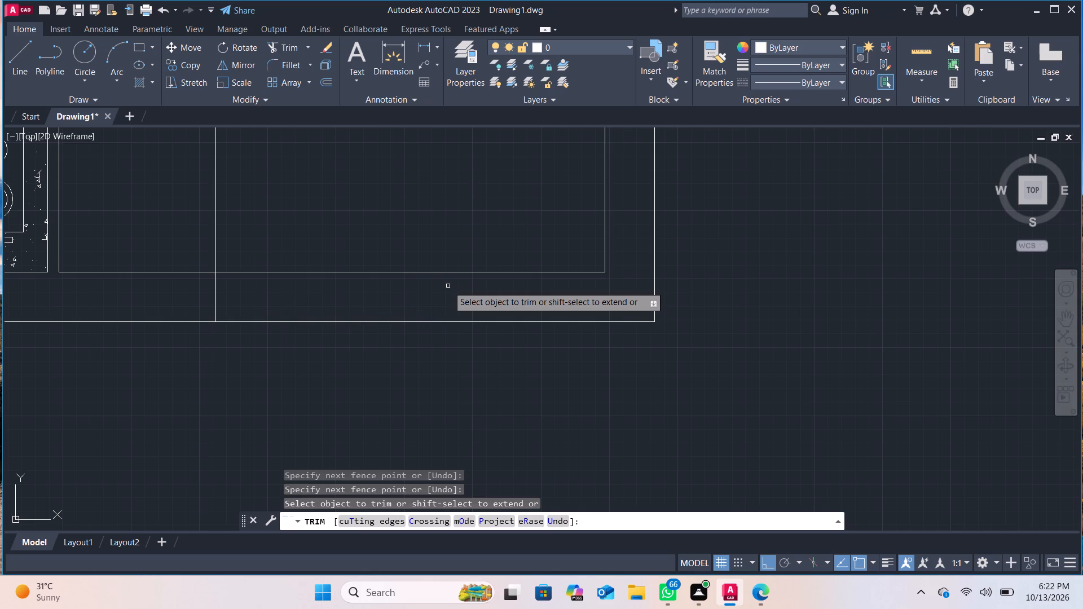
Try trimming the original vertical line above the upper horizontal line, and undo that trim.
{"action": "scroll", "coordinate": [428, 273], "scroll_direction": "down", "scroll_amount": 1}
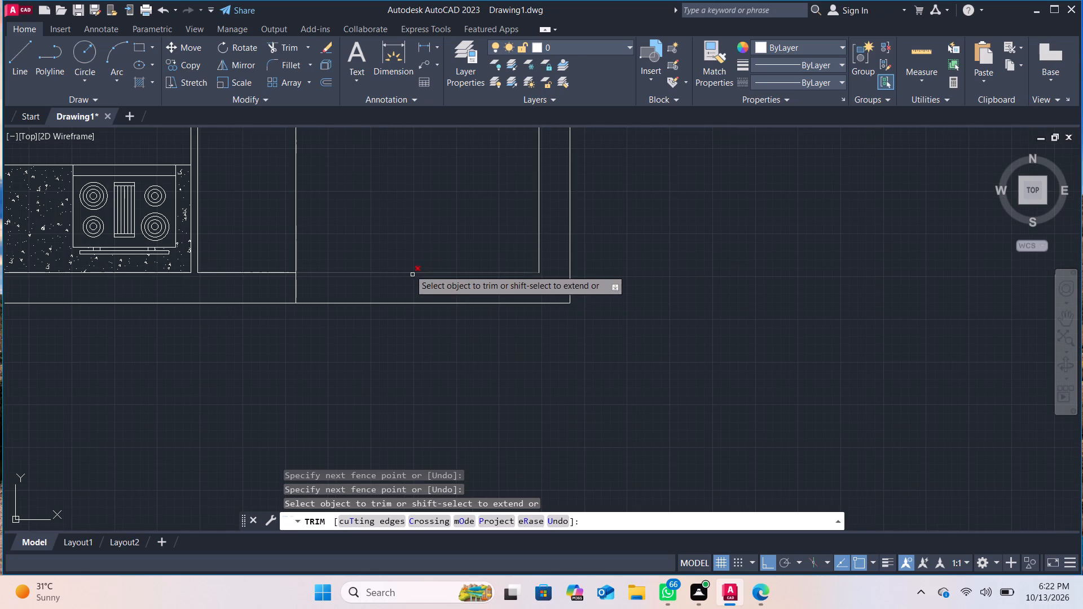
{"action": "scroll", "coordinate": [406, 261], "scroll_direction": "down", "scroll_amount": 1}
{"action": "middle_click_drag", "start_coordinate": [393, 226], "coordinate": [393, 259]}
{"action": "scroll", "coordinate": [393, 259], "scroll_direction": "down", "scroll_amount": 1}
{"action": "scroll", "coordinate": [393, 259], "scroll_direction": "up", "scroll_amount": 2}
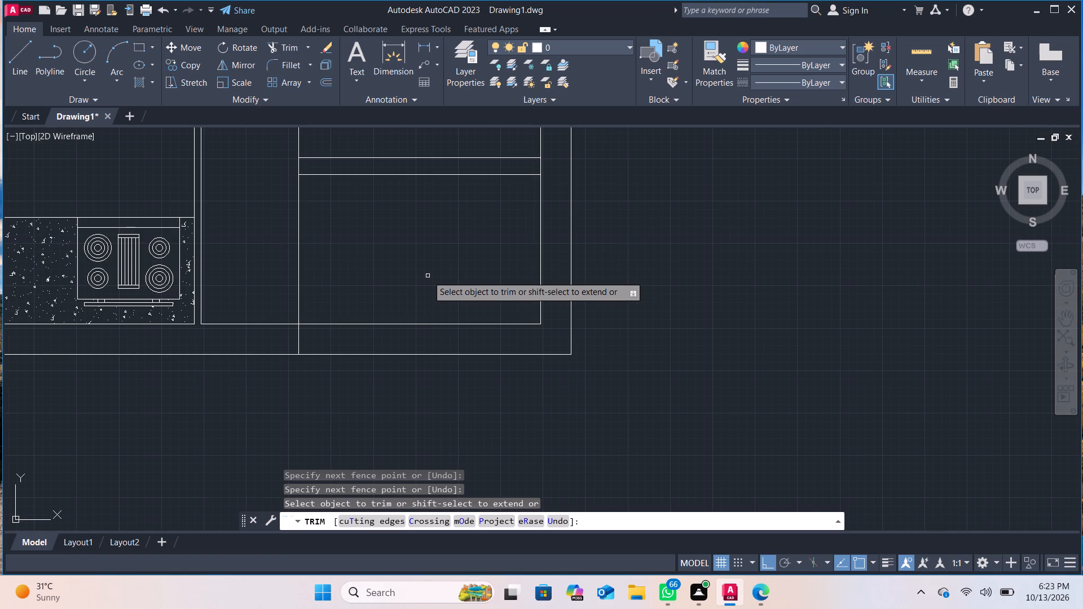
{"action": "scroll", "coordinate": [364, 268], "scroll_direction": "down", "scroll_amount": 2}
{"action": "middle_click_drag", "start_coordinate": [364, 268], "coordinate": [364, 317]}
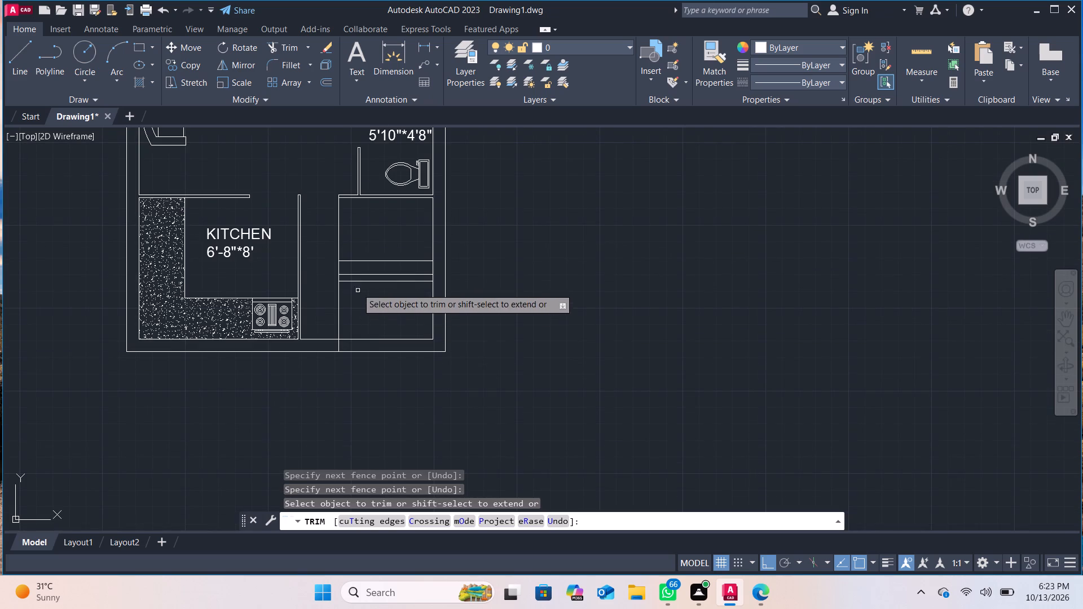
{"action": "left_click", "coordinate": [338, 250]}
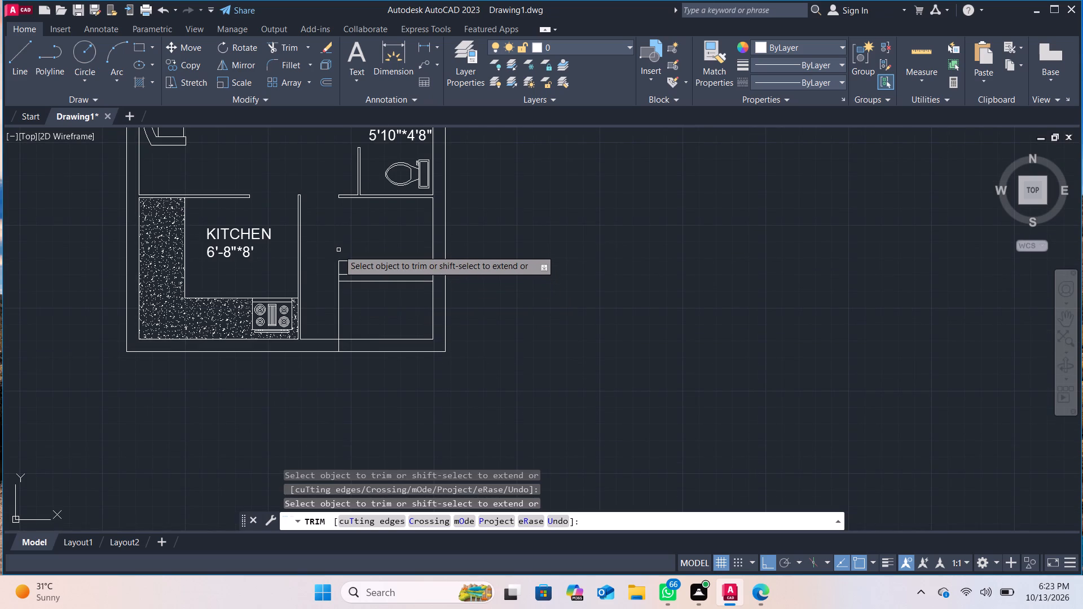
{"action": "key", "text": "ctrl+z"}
Offset the original vertical line 1' to the right, into the room with the horizontal lines.
{"action": "scroll", "coordinate": [338, 249], "scroll_direction": "down", "scroll_amount": 3}
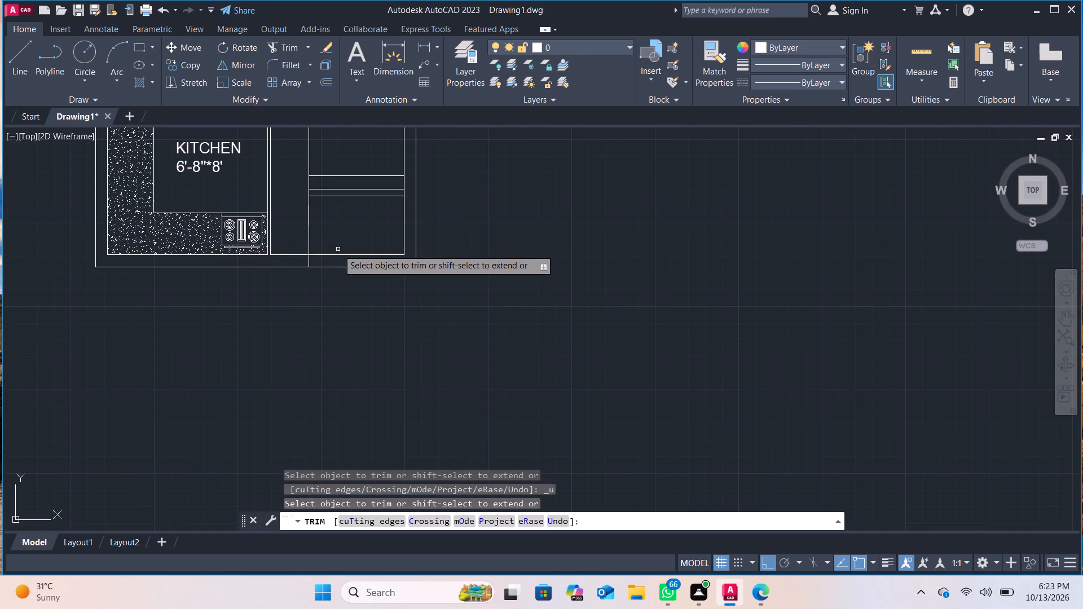
{"action": "left_click", "coordinate": [329, 80]}
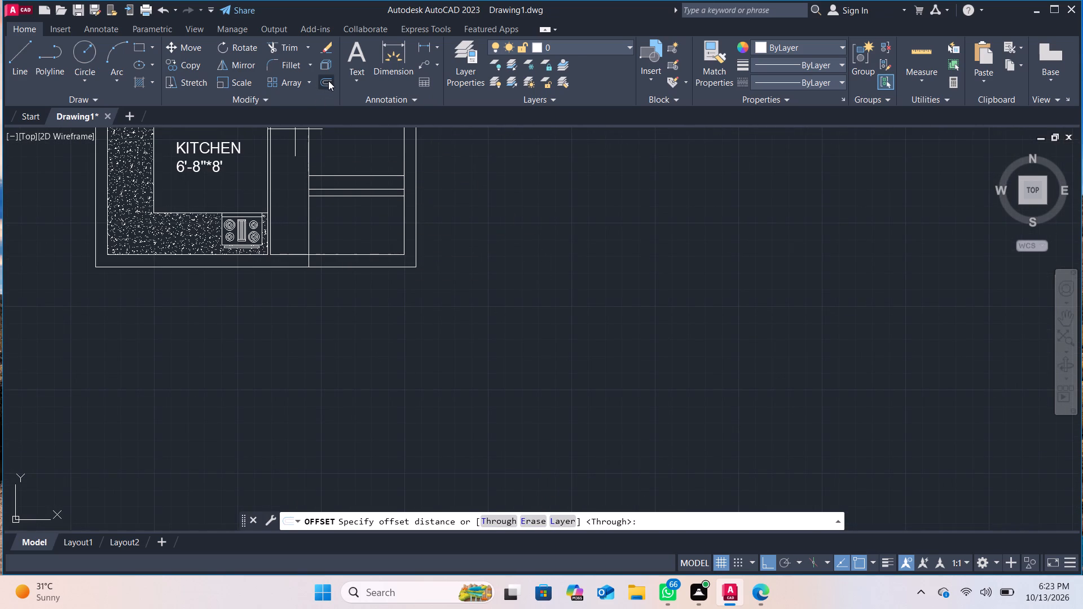
{"action": "key", "text": "period"}
{"action": "key", "text": "Return"}
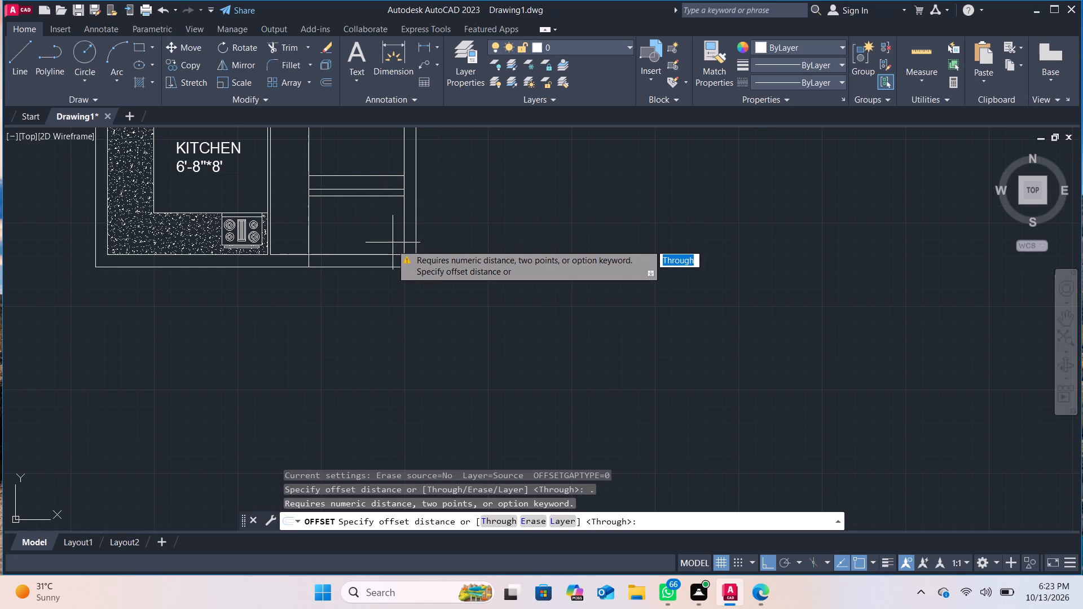
{"action": "key", "text": "Return"}
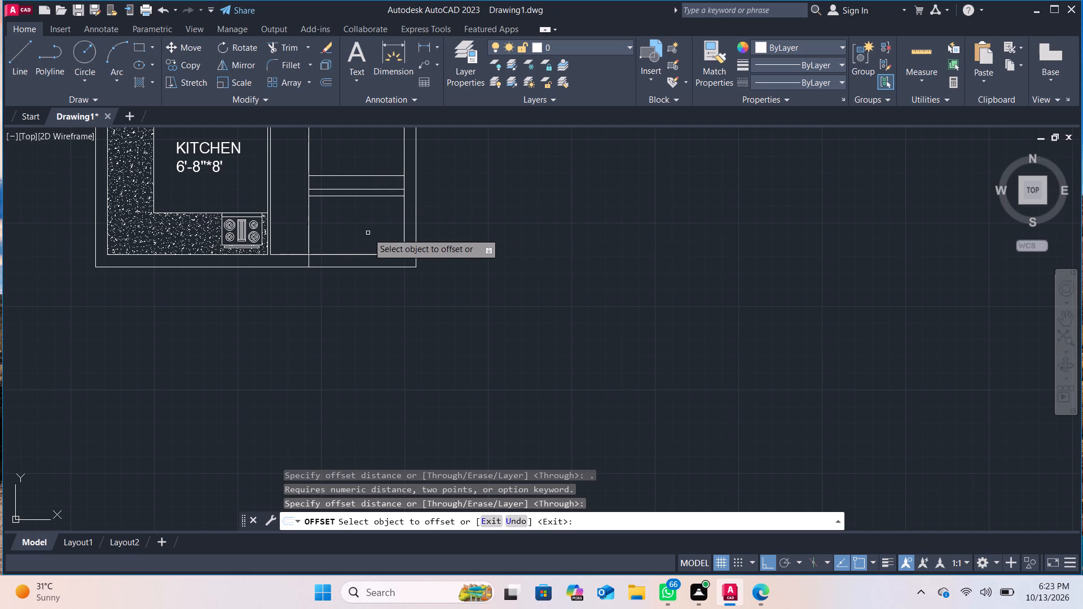
{"action": "middle_click_drag", "start_coordinate": [366, 235], "coordinate": [361, 280]}
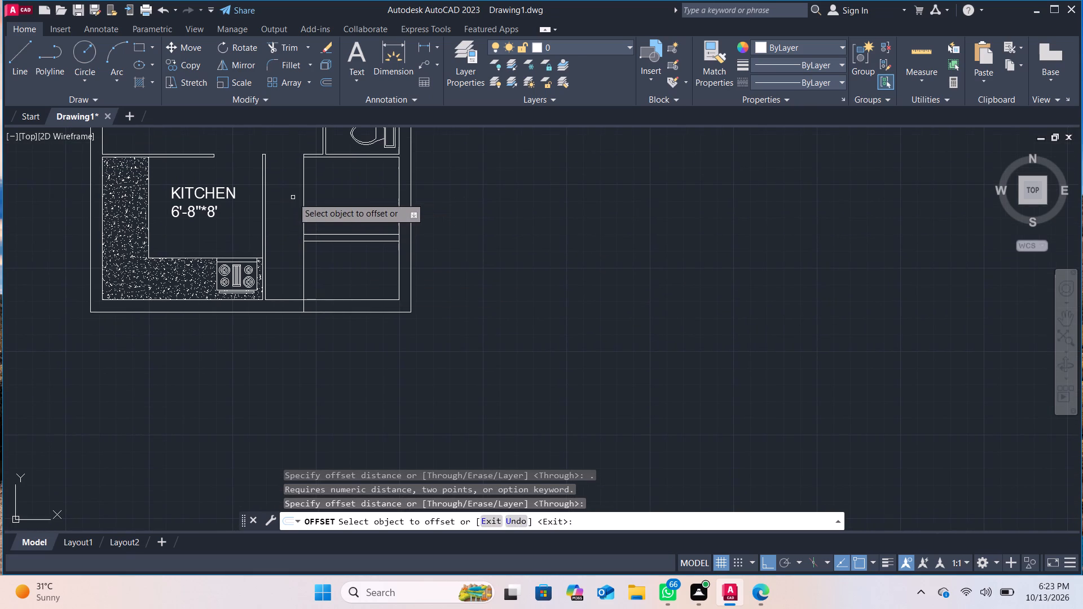
{"action": "left_click", "coordinate": [302, 191]}
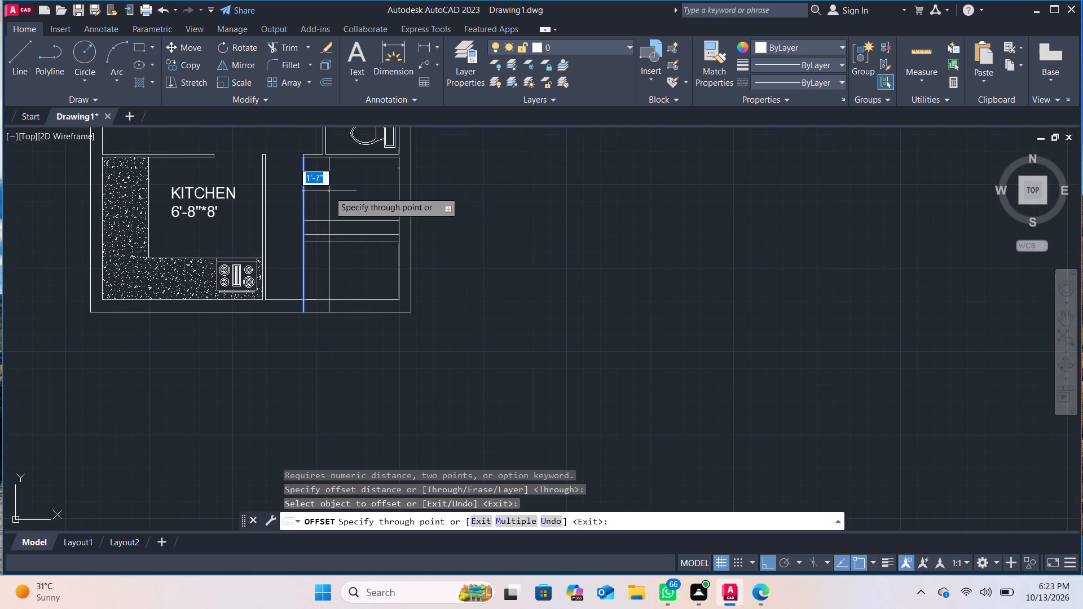
{"action": "type", "text": "1'"}
{"action": "key", "text": "Return"}
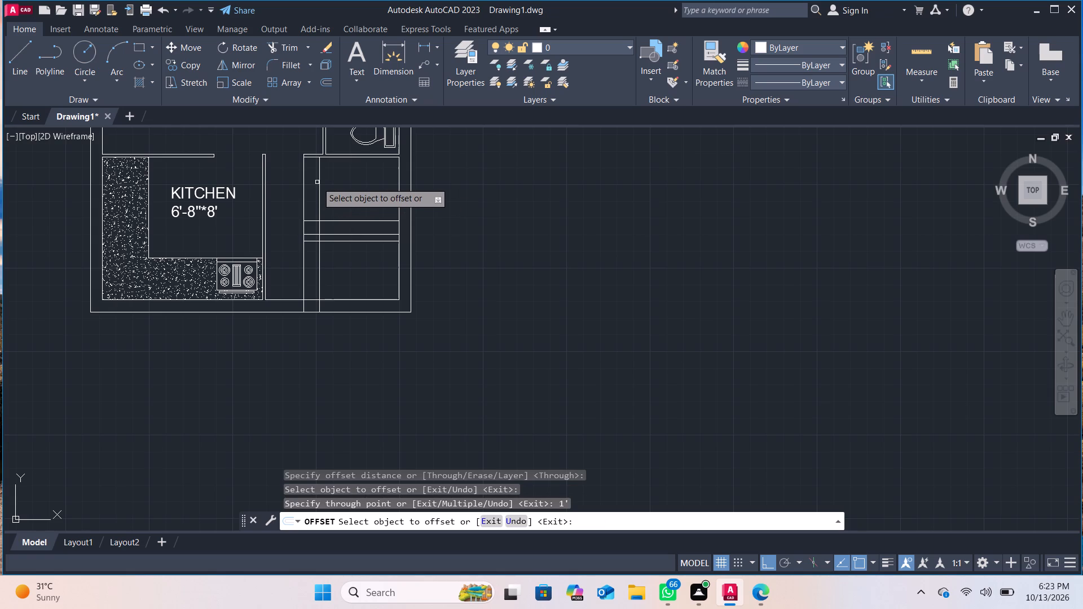
Add two more vertical lines, each offset 1' to the right of the previous one.
{"action": "left_click", "coordinate": [319, 182]}
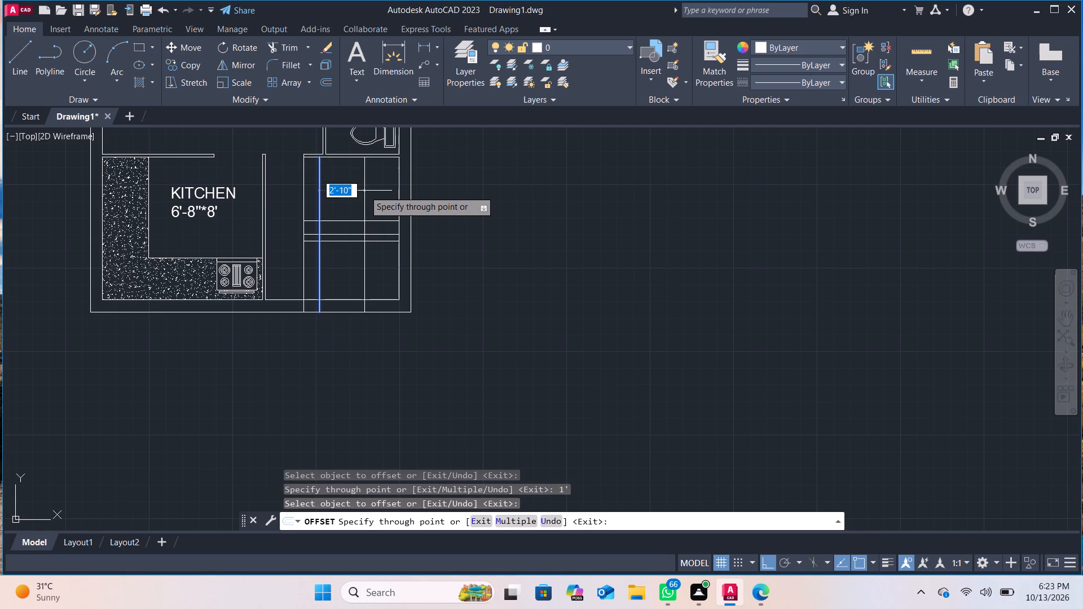
{"action": "type", "text": "1'"}
{"action": "key", "text": "Return"}
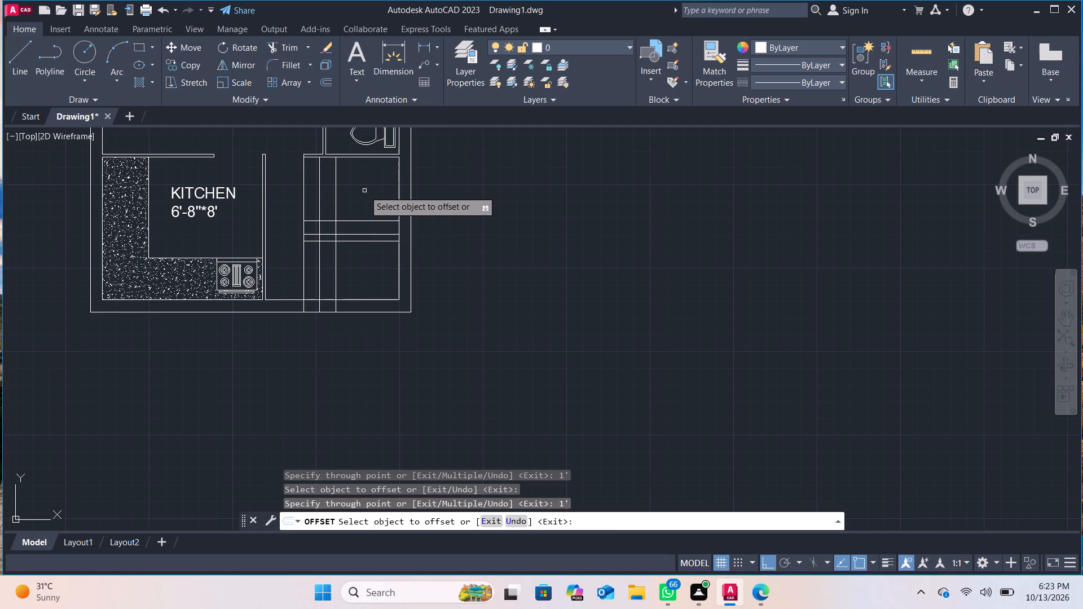
{"action": "left_click", "coordinate": [337, 196]}
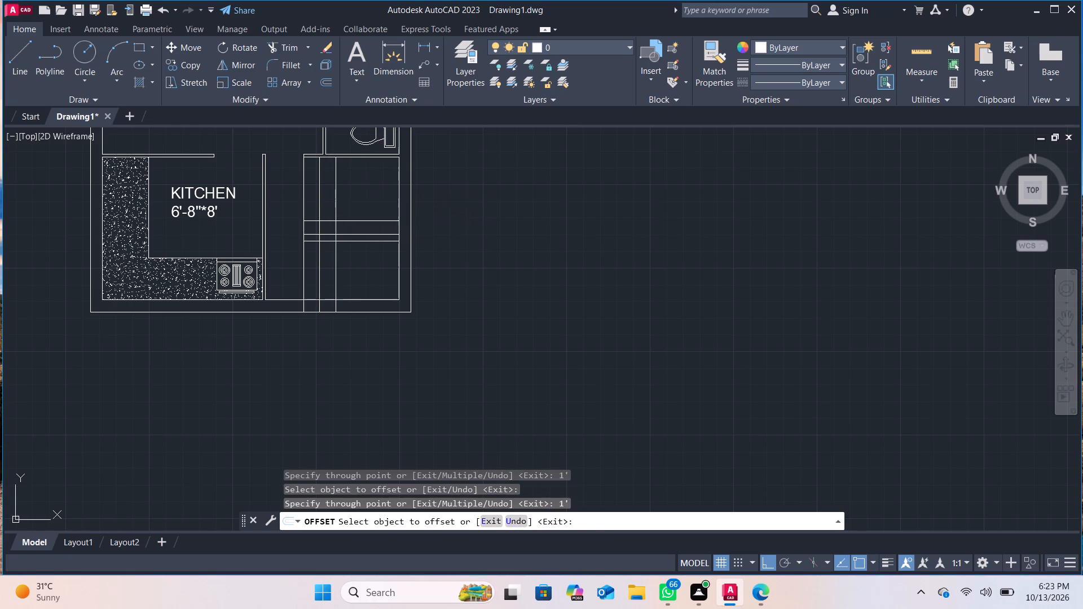
{"action": "type", "text": "1'"}
{"action": "key", "text": "Return"}
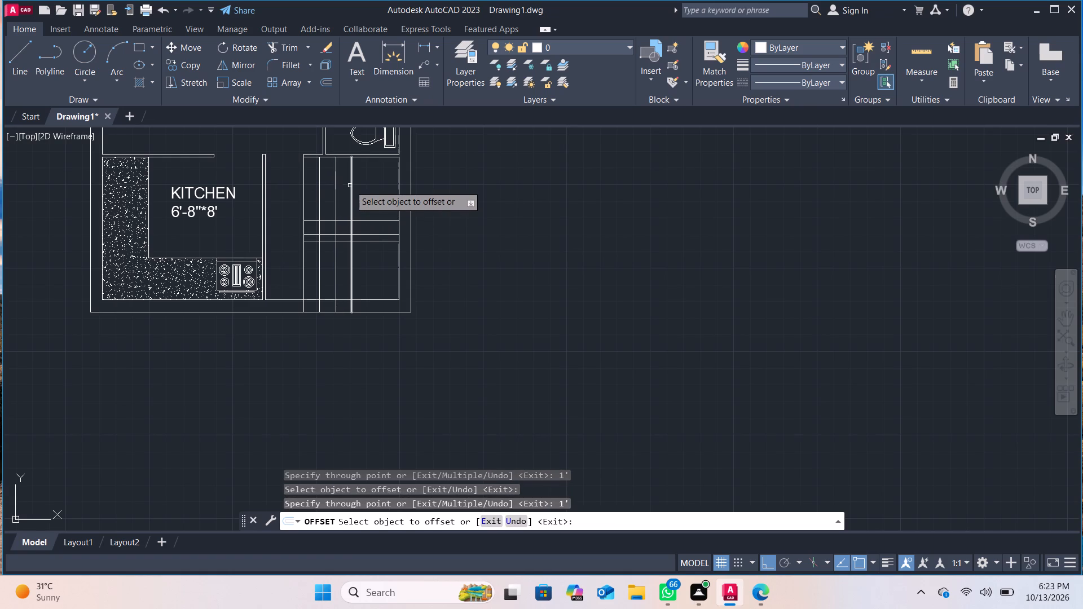
Add two more vertical lines in the room beside the kitchen, each offset 1' to the right of the previous one.
{"action": "left_click", "coordinate": [353, 182]}
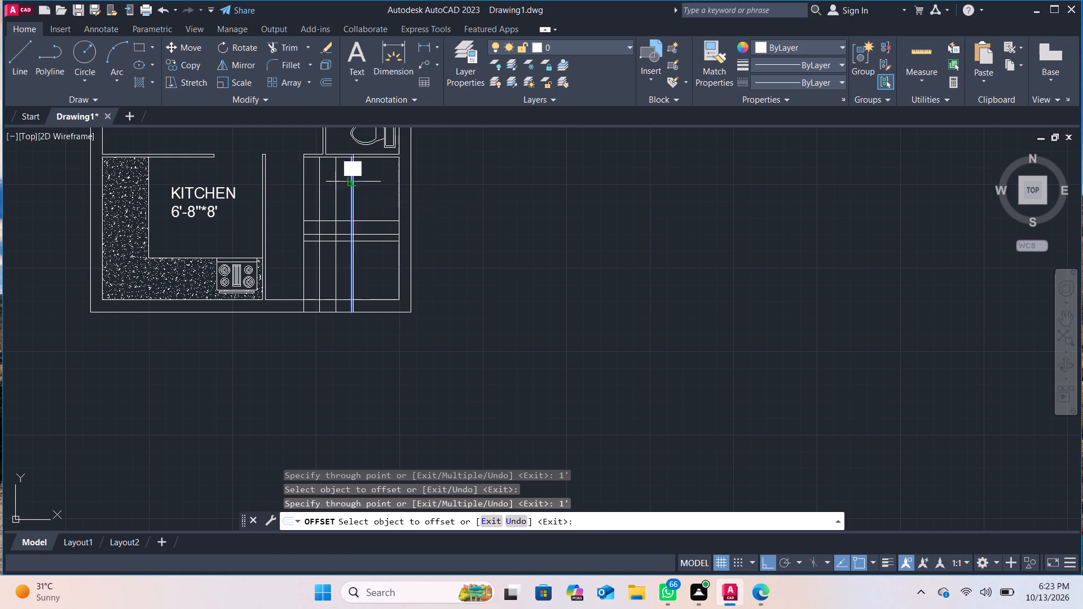
{"action": "type", "text": "1'"}
{"action": "key", "text": "Return"}
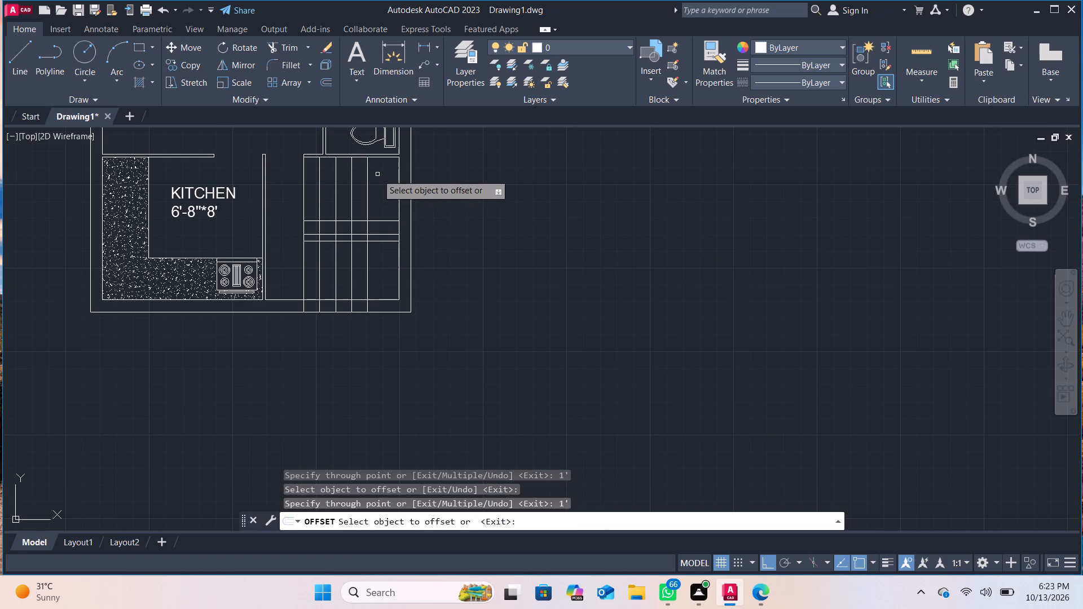
{"action": "left_click", "coordinate": [369, 181]}
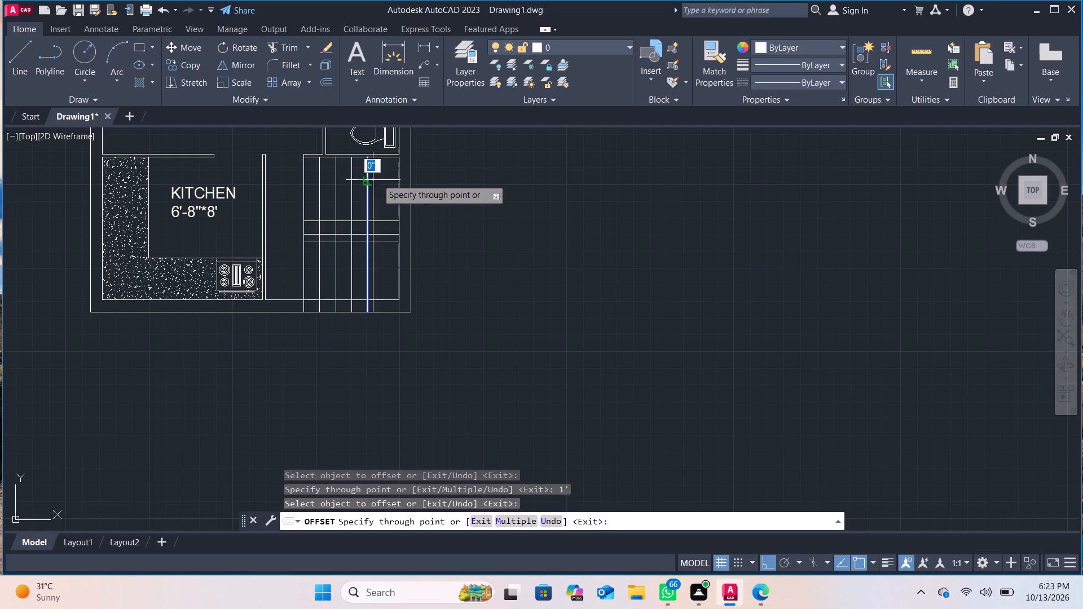
{"action": "type", "text": "1'"}
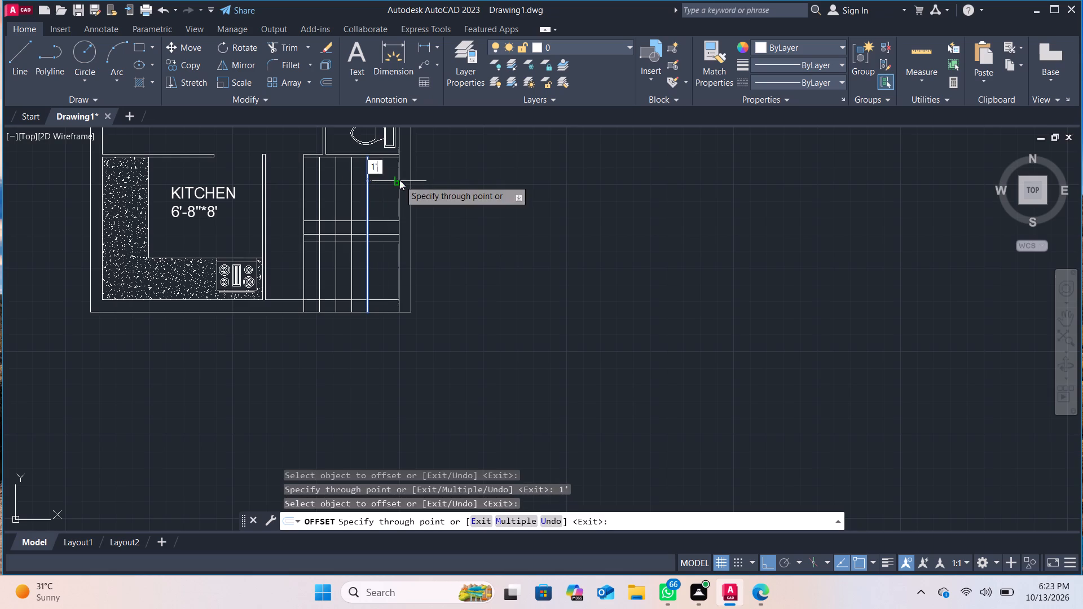
{"action": "key", "text": "Return"}
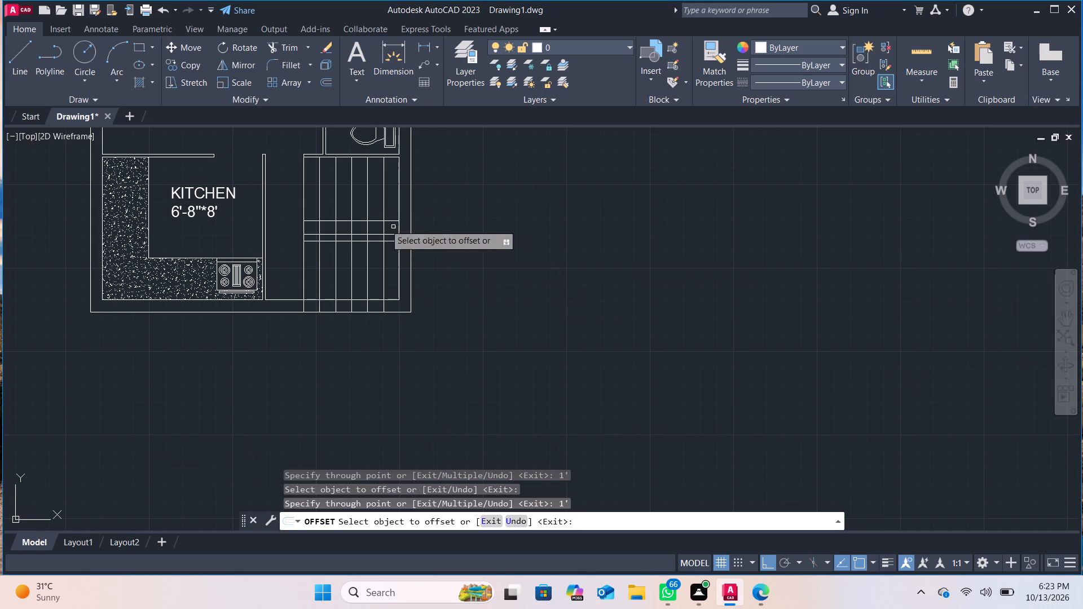
Trim away the middle horizontal line and every vertical segment between the upper and lower horizontal lines, including the inner wall segment.
{"action": "left_click", "coordinate": [286, 51]}
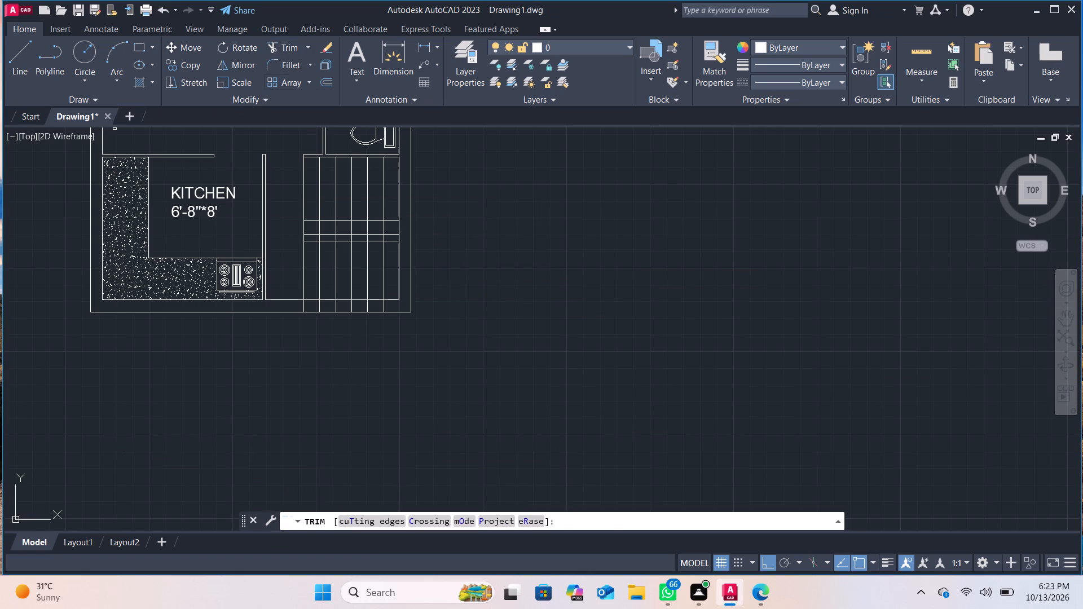
{"action": "scroll", "coordinate": [338, 251], "scroll_direction": "up", "scroll_amount": 1}
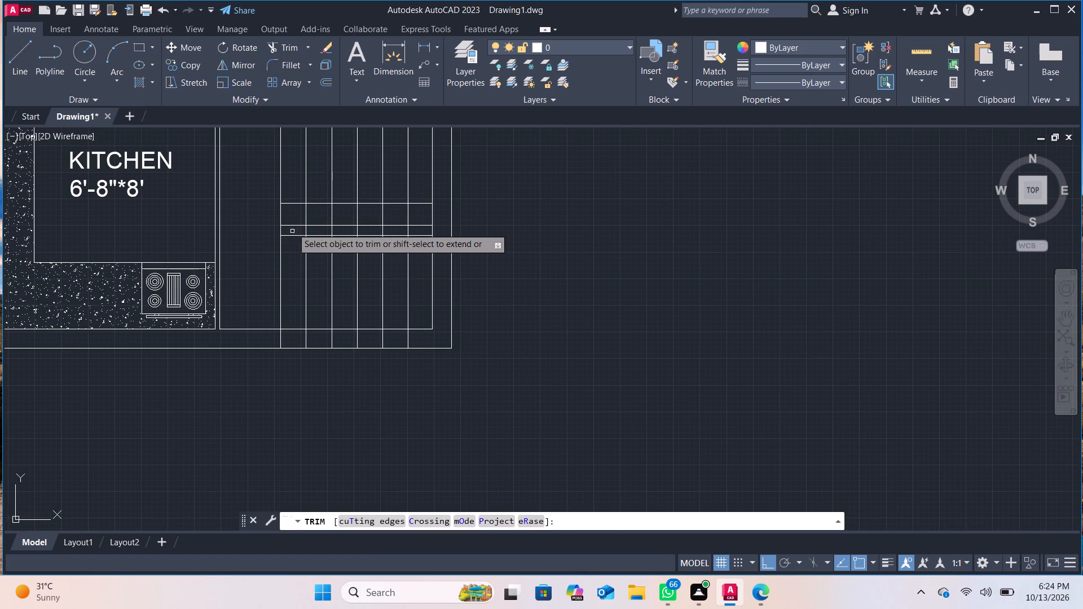
{"action": "left_click_drag", "start_coordinate": [298, 214], "coordinate": [426, 214]}
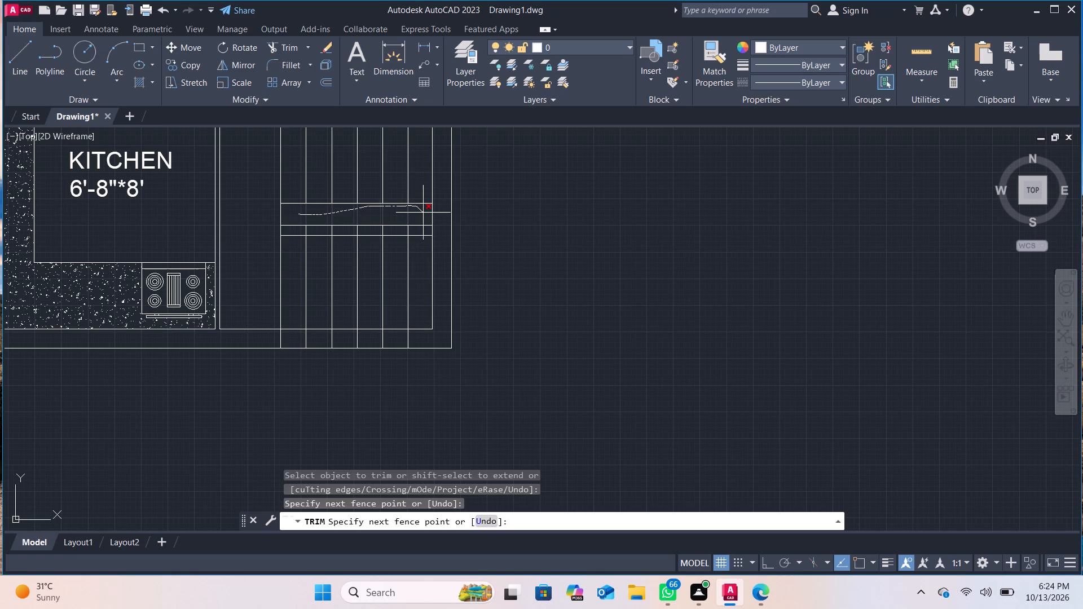
{"action": "left_click_drag", "start_coordinate": [426, 214], "coordinate": [441, 223]}
{"action": "left_click_drag", "start_coordinate": [441, 223], "coordinate": [328, 230]}
{"action": "left_click_drag", "start_coordinate": [328, 230], "coordinate": [267, 234]}
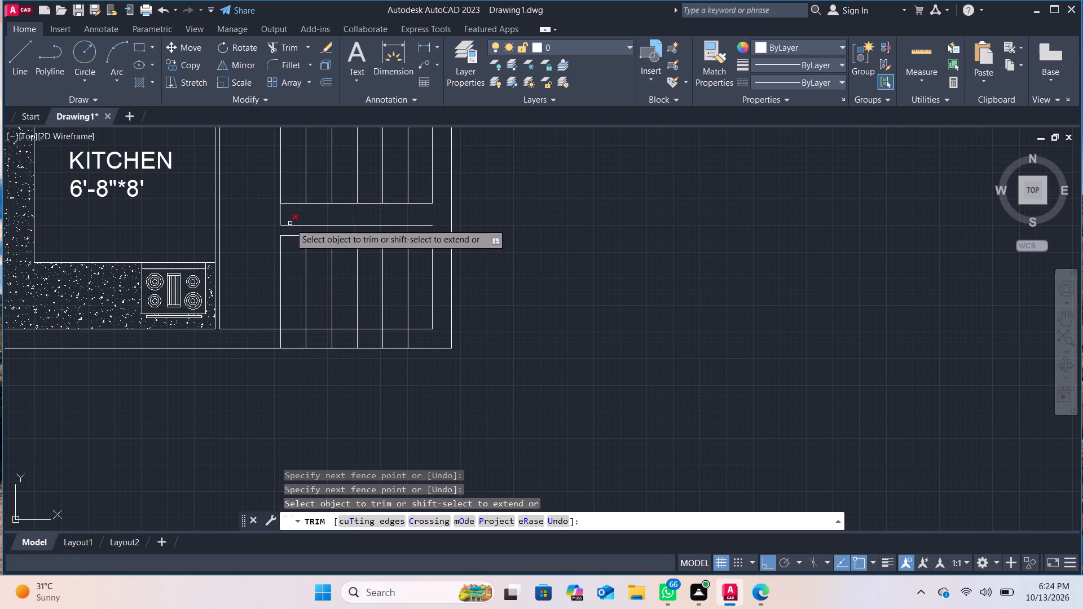
{"action": "left_click", "coordinate": [290, 223]}
{"action": "left_click", "coordinate": [278, 214]}
{"action": "left_click", "coordinate": [283, 215]}
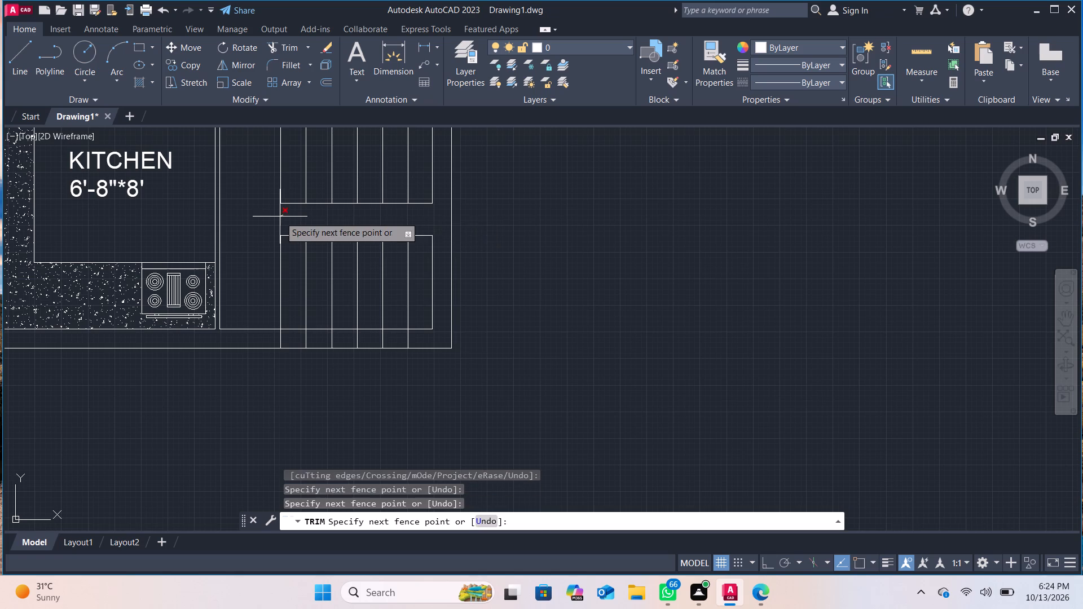
{"action": "left_click", "coordinate": [280, 217]}
Draw a connected line across the upper flight, down along the inner wall, and back across the lower flight to its third vertical line.
{"action": "scroll", "coordinate": [457, 183], "scroll_direction": "down", "scroll_amount": 1}
{"action": "middle_click_drag", "start_coordinate": [459, 191], "coordinate": [460, 219]}
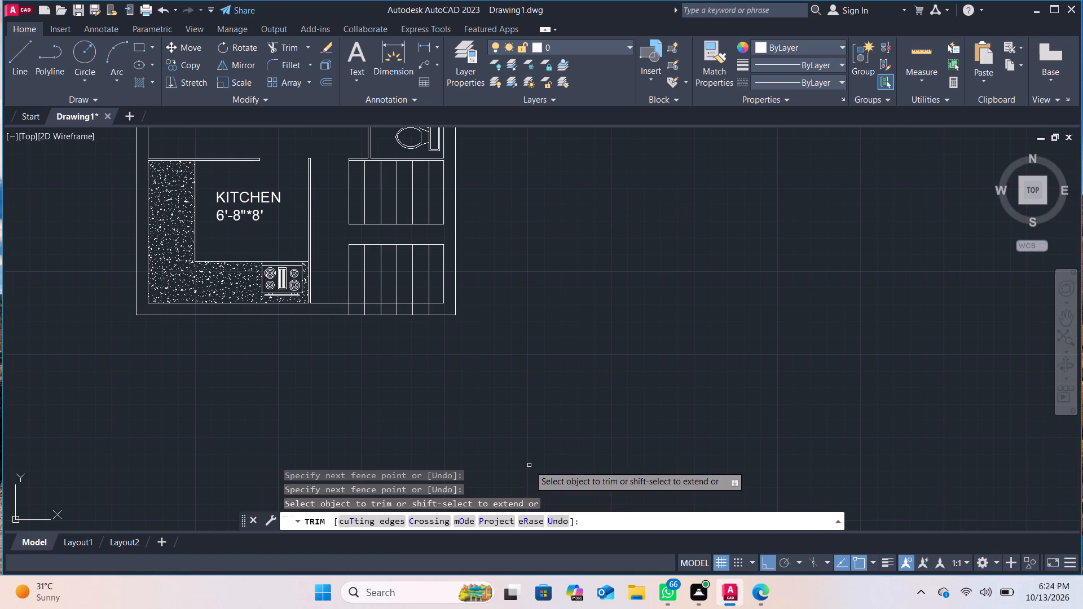
{"action": "left_click", "coordinate": [16, 68]}
{"action": "left_click", "coordinate": [349, 199]}
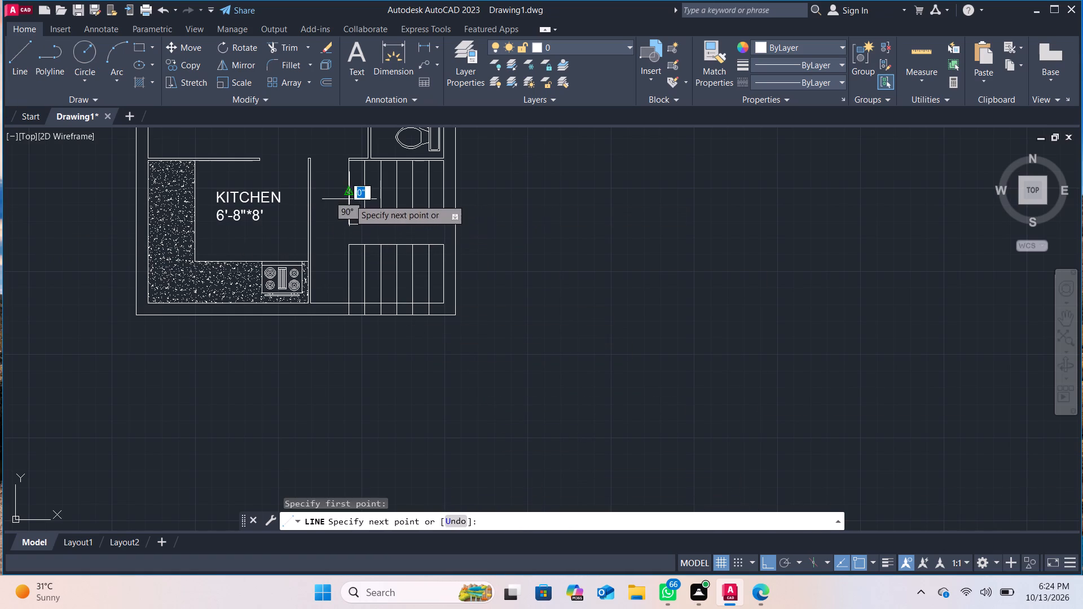
{"action": "left_click", "coordinate": [438, 198]}
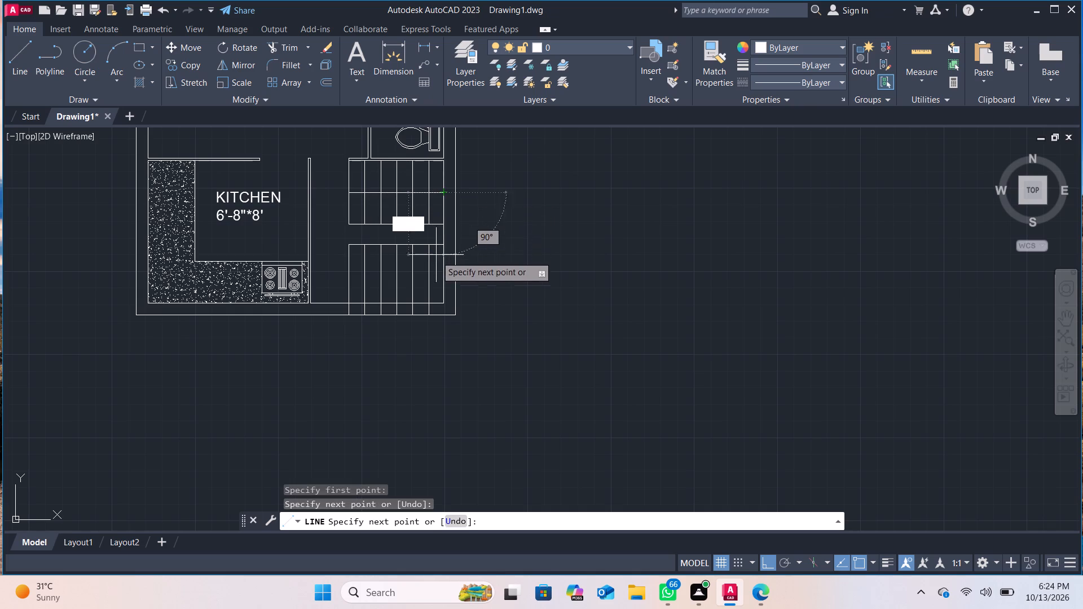
{"action": "left_click", "coordinate": [440, 280]}
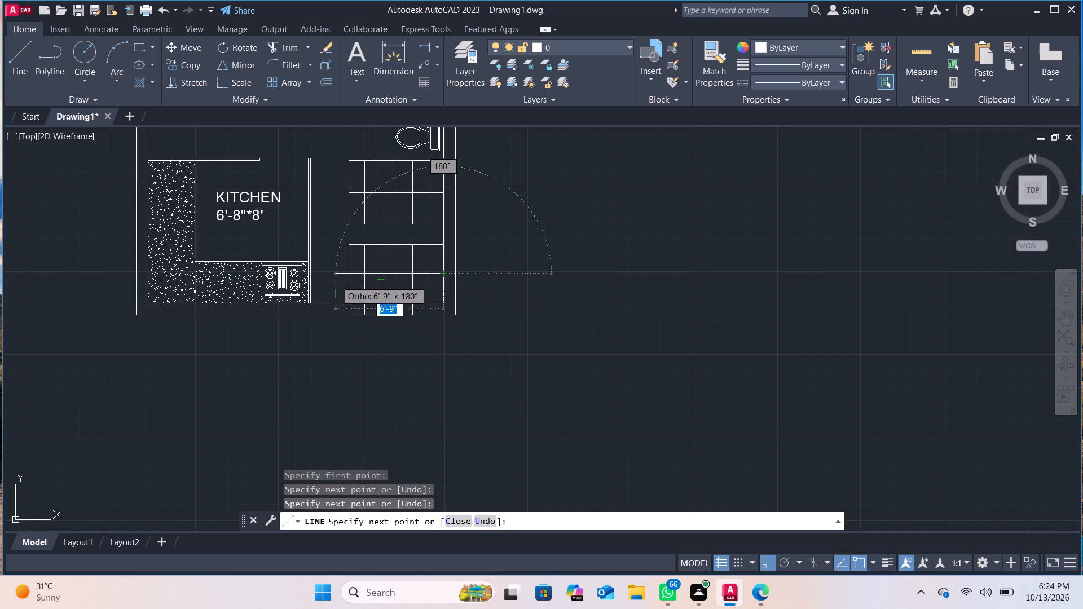
{"action": "left_click", "coordinate": [378, 280]}
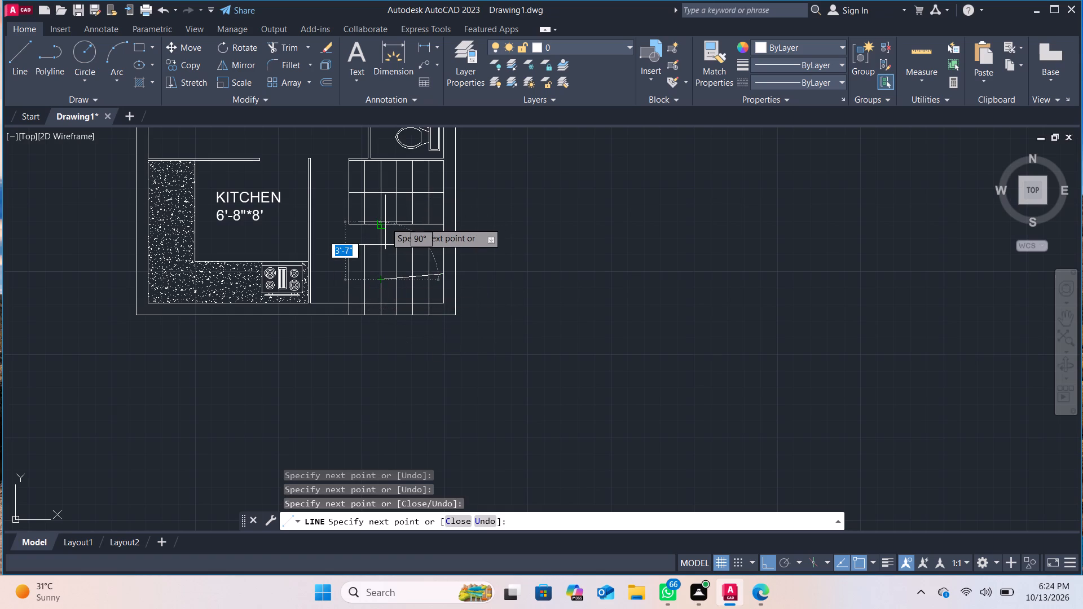
{"action": "key", "text": "ctrl+z"}
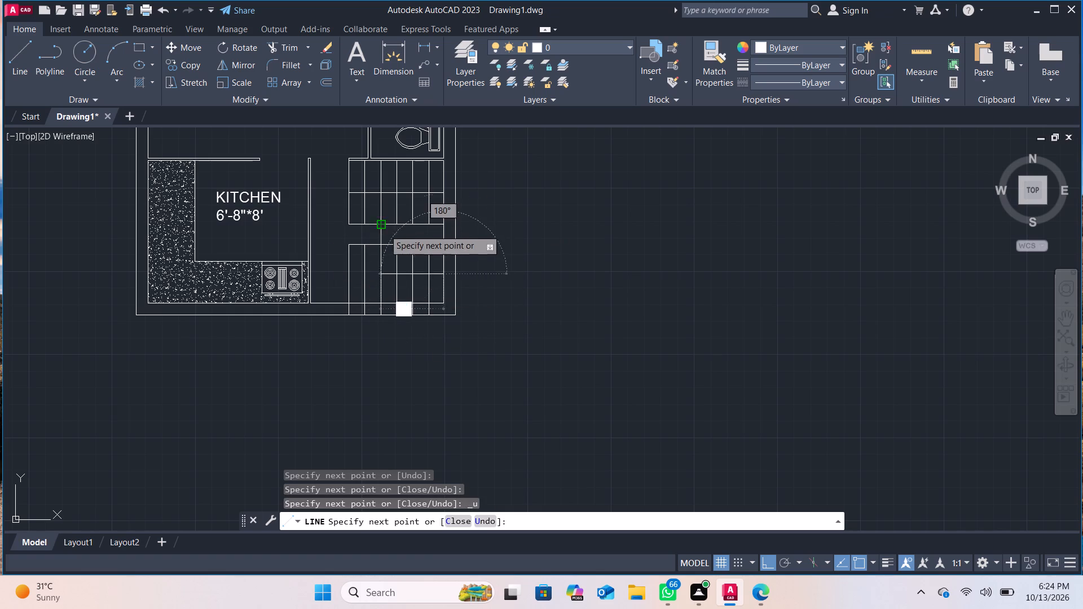
{"action": "left_click", "coordinate": [380, 277]}
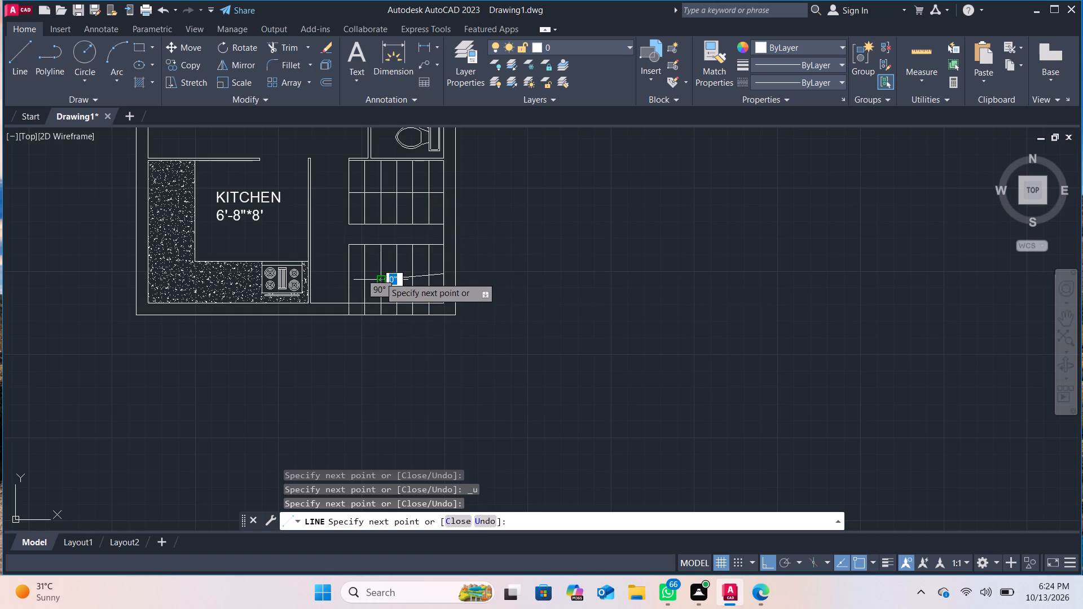
{"action": "key", "text": "ctrl+z"}
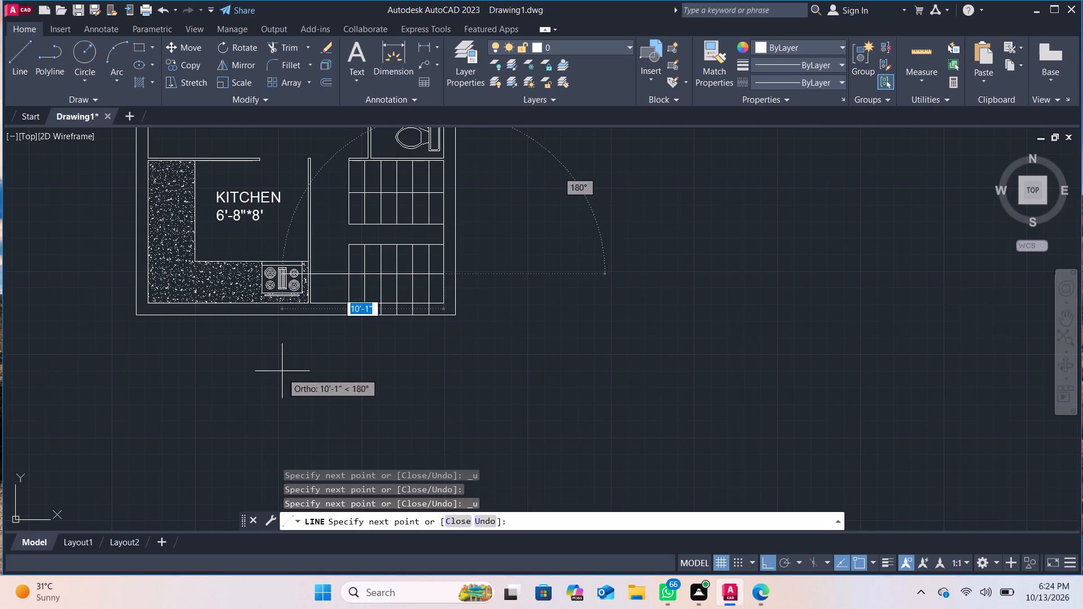
{"action": "left_click", "coordinate": [381, 272]}
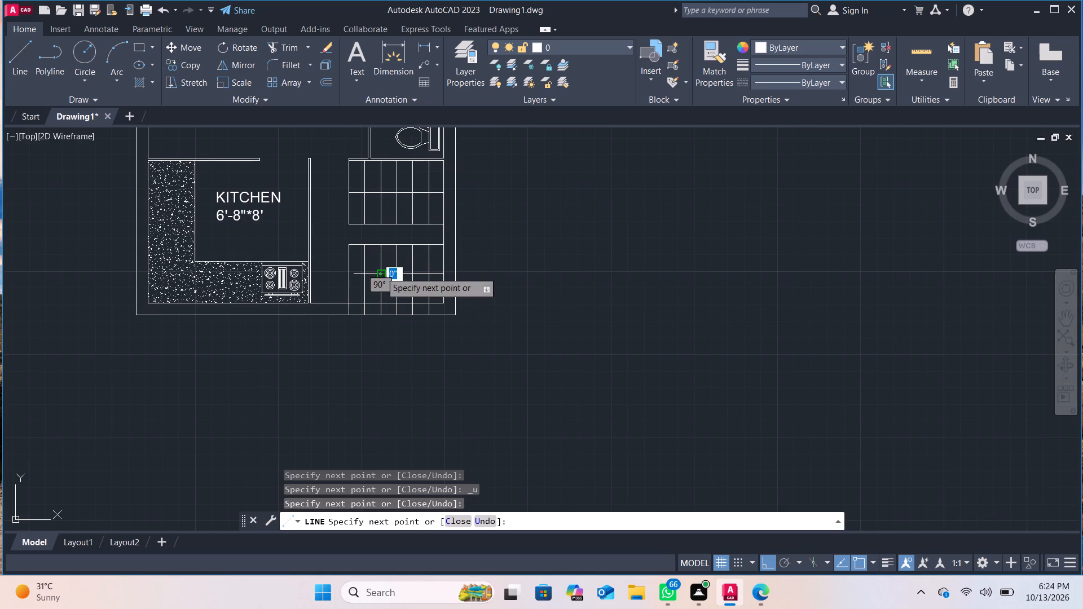
{"action": "key", "text": "Escape"}
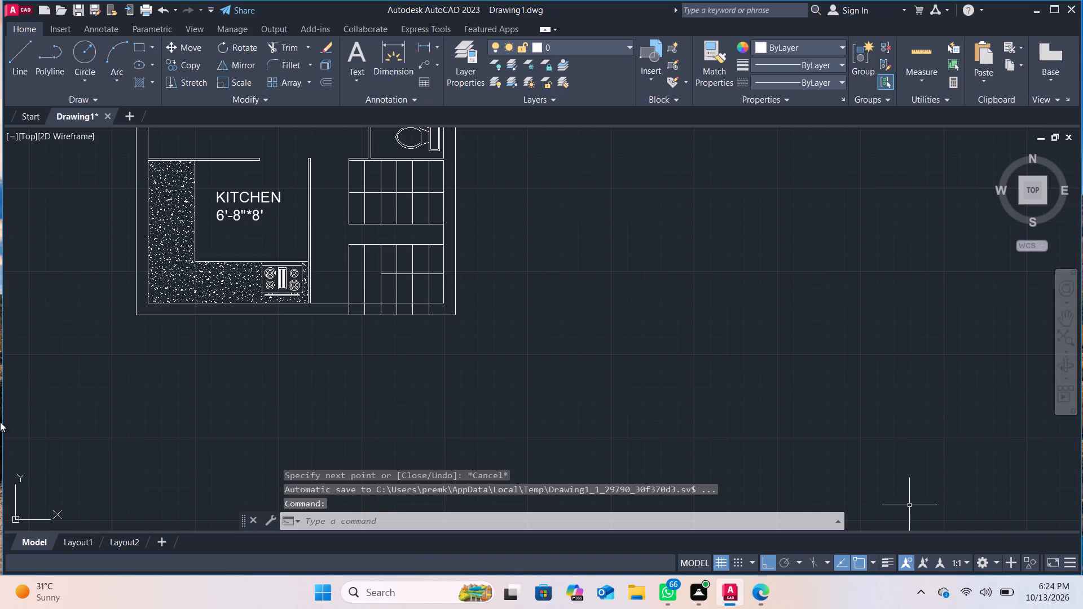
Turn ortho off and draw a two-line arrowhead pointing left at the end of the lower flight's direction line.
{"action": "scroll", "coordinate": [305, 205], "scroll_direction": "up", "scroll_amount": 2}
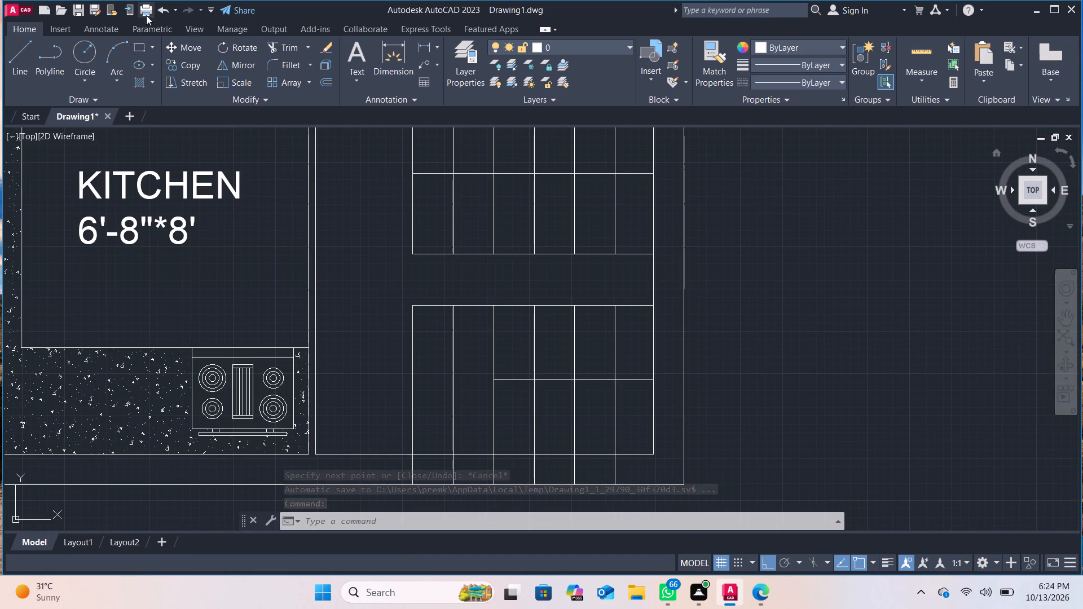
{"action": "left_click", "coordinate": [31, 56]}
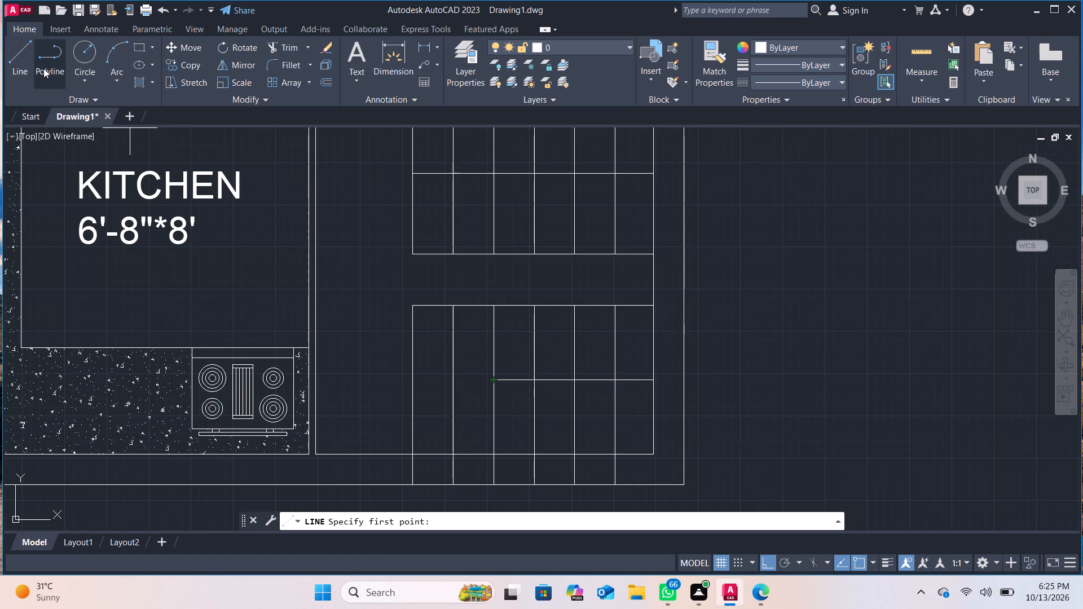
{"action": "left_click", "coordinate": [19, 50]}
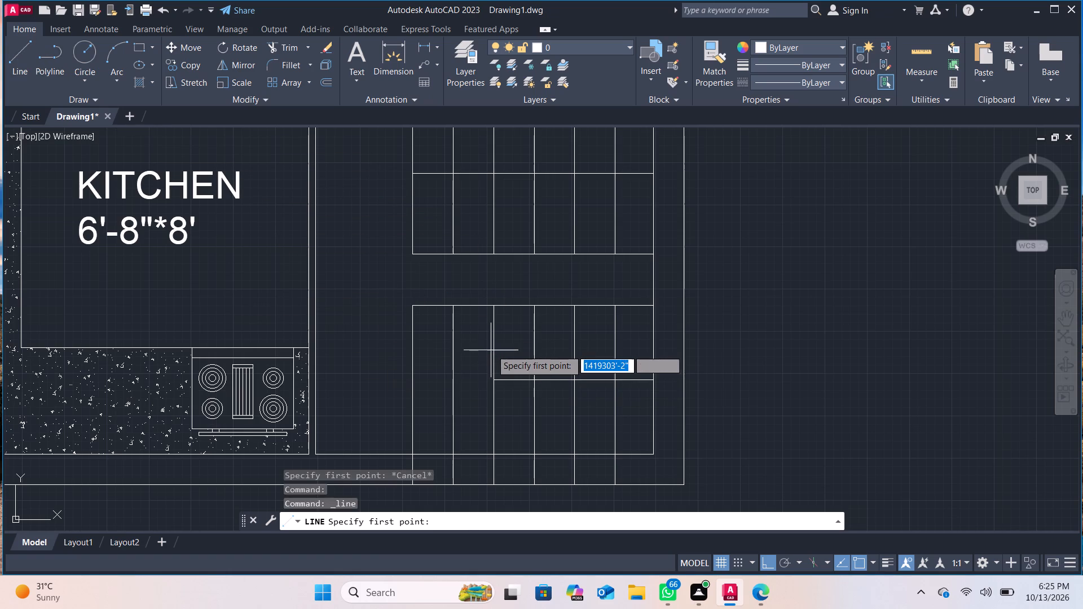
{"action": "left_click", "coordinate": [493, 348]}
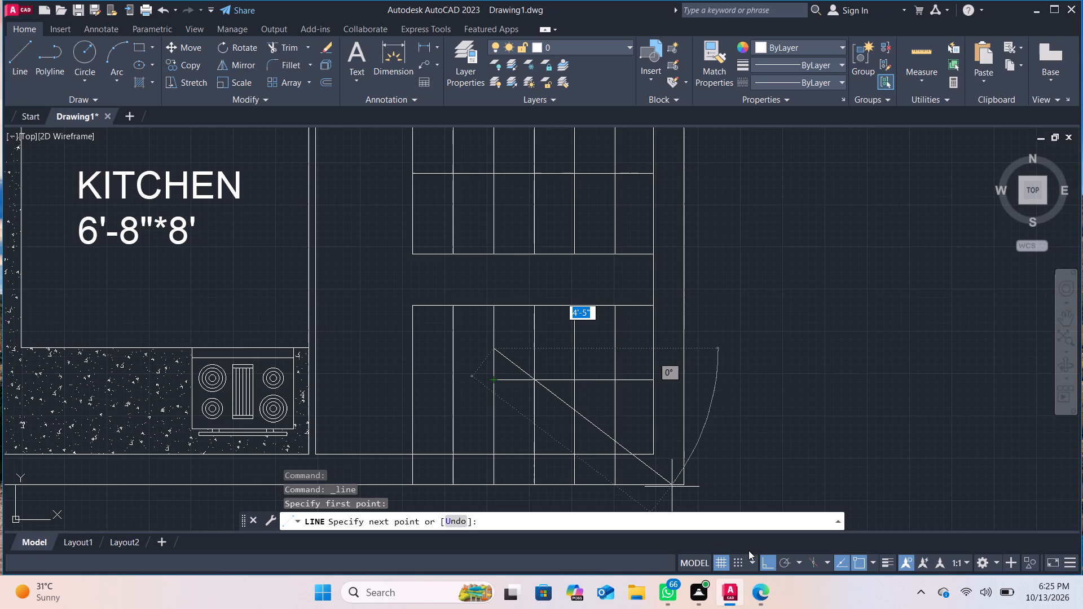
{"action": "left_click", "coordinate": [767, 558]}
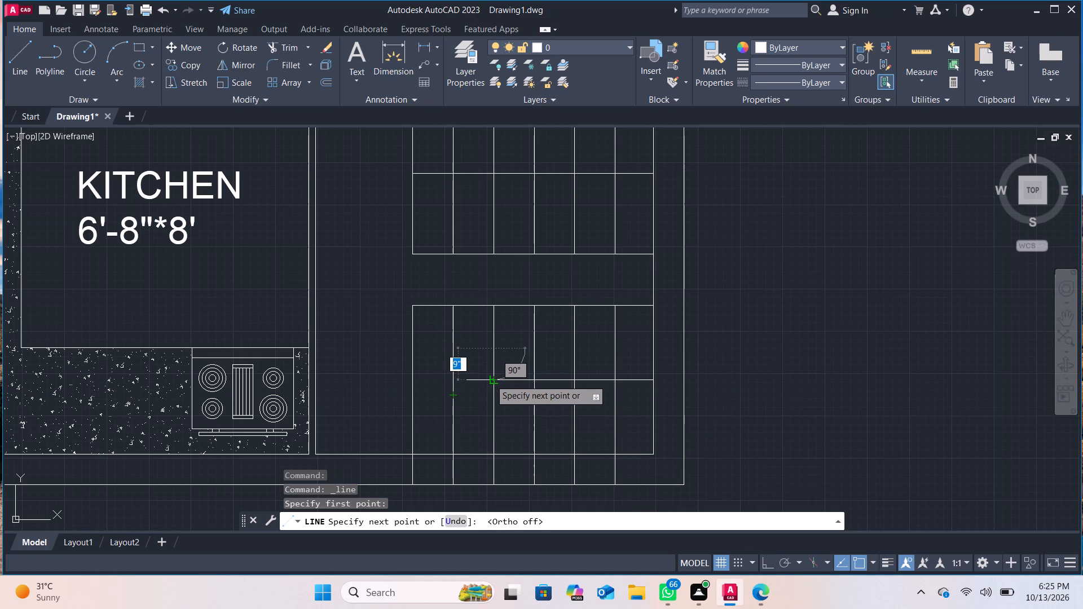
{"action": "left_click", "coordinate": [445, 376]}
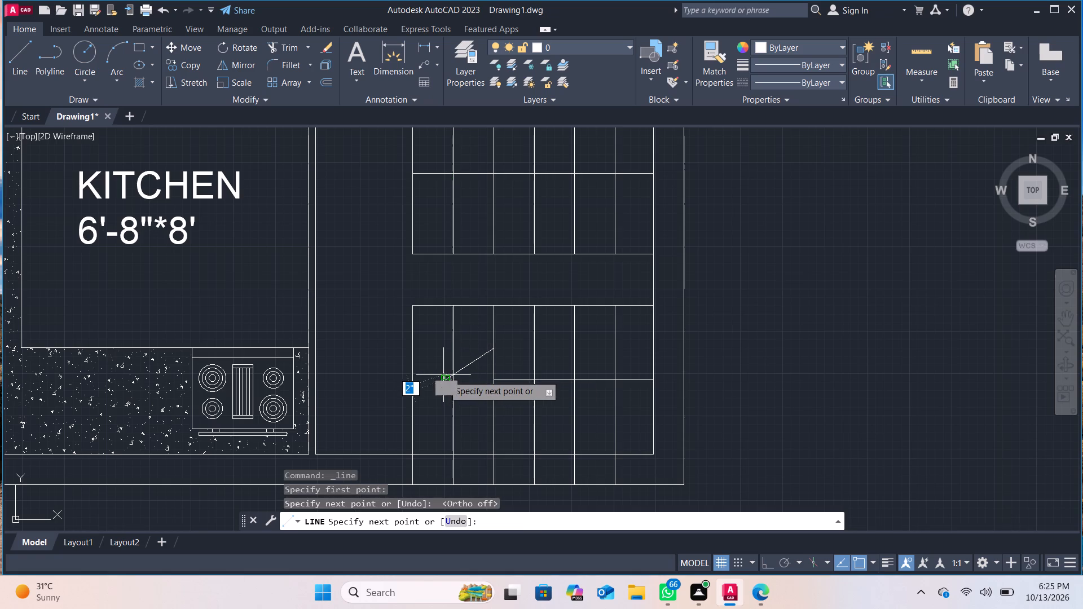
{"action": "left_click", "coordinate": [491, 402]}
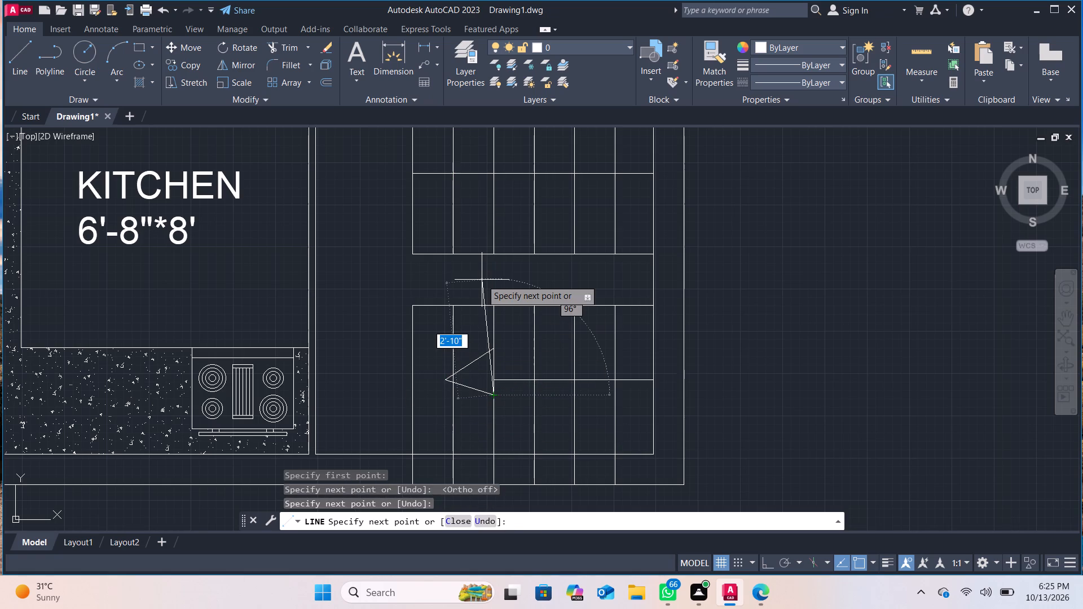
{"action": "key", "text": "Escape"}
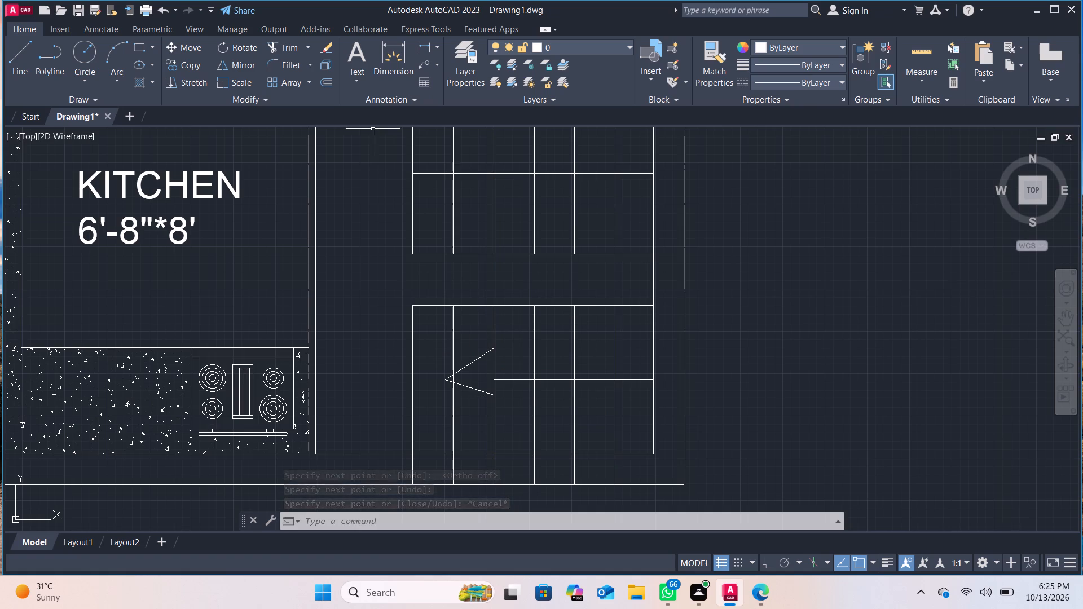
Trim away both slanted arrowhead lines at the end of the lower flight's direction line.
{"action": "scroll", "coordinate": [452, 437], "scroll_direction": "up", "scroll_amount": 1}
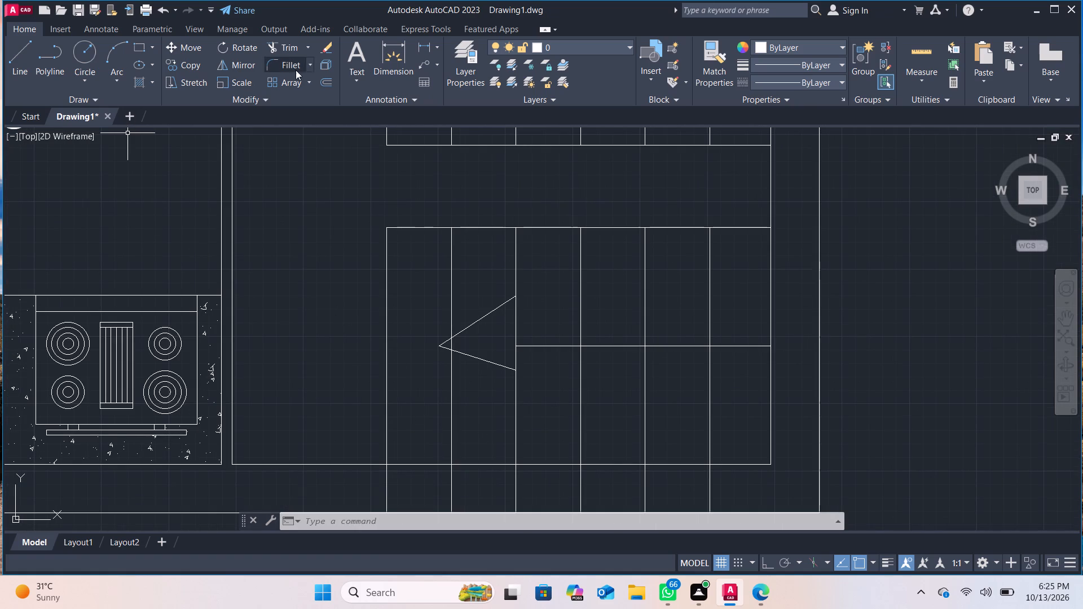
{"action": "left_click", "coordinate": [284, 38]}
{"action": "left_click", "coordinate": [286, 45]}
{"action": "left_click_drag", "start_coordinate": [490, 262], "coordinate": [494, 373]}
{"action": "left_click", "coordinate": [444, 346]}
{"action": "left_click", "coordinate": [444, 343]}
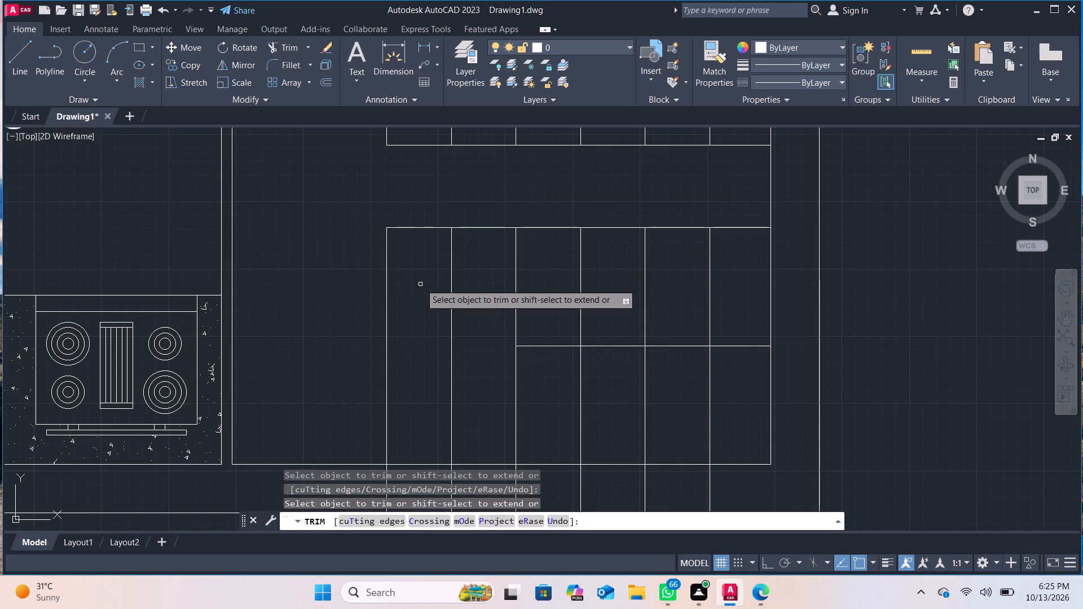
Draw a left-pointing arrowhead from the lower flight's second vertical line to the third, with slanted lines about 1'-5" and 1'-7" long.
{"action": "scroll", "coordinate": [483, 351], "scroll_direction": "up", "scroll_amount": 1}
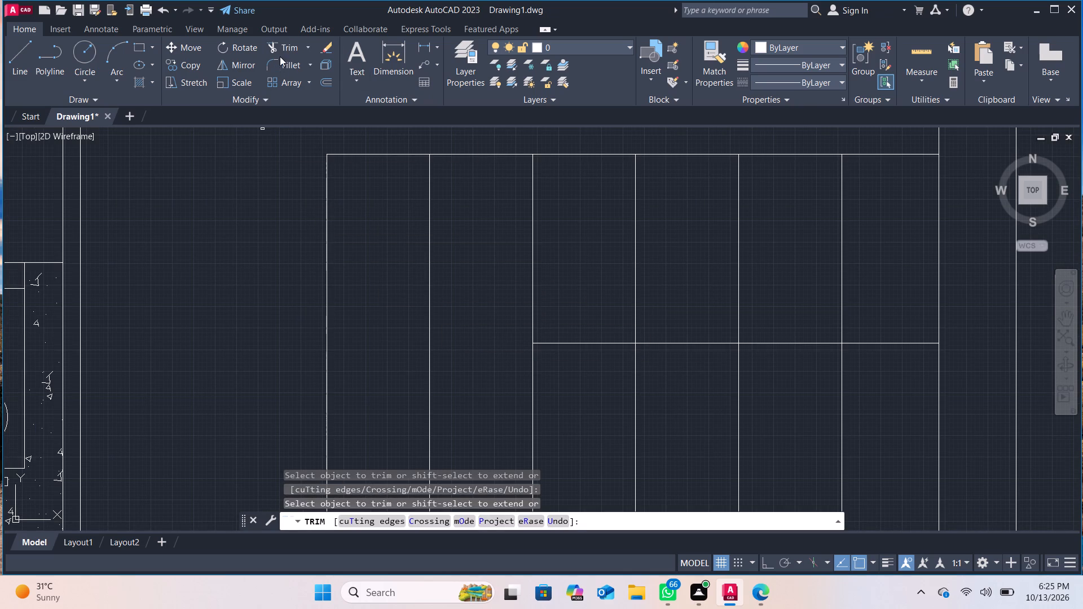
{"action": "left_click", "coordinate": [22, 53]}
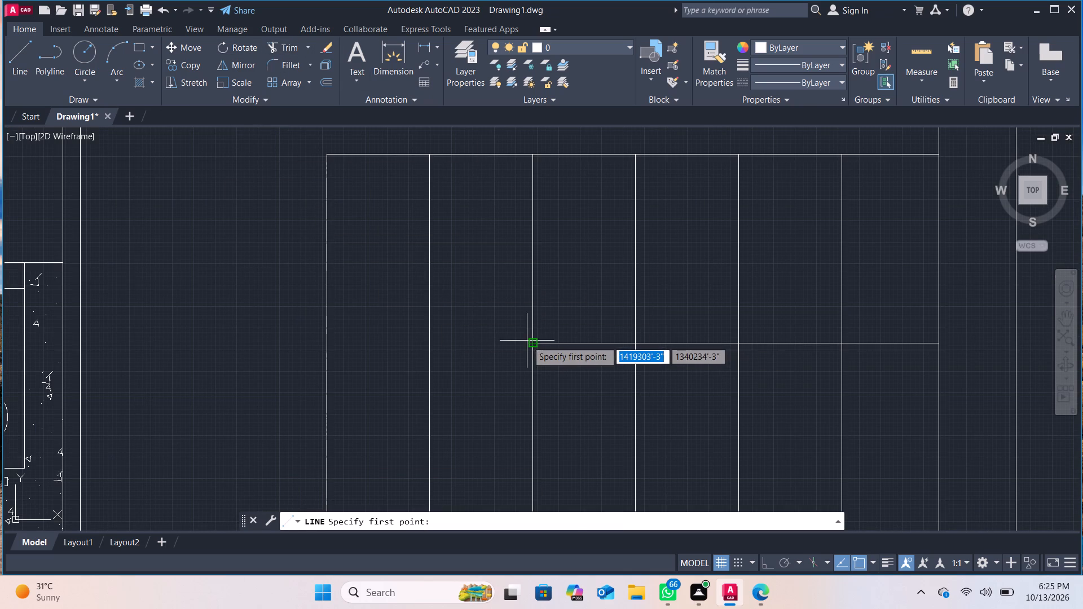
{"action": "left_click", "coordinate": [430, 343]}
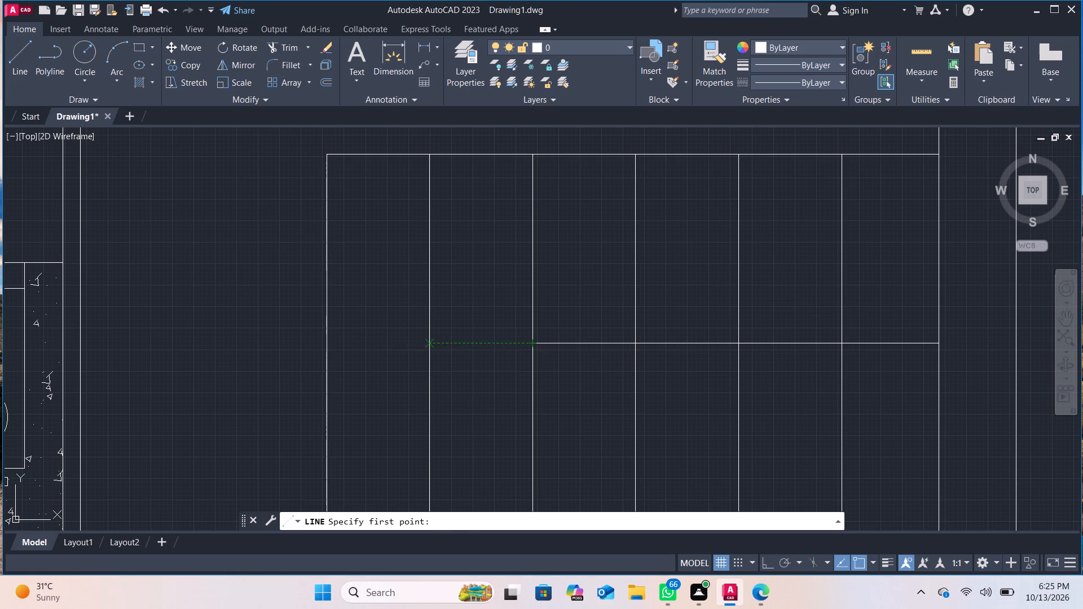
{"action": "left_click", "coordinate": [532, 239]}
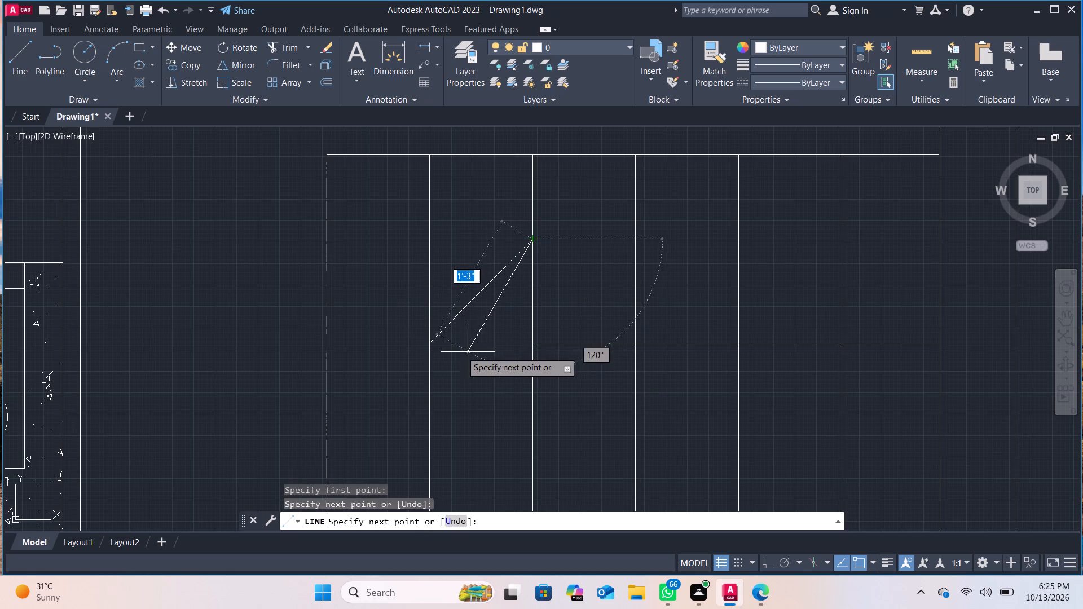
{"action": "key", "text": "Escape"}
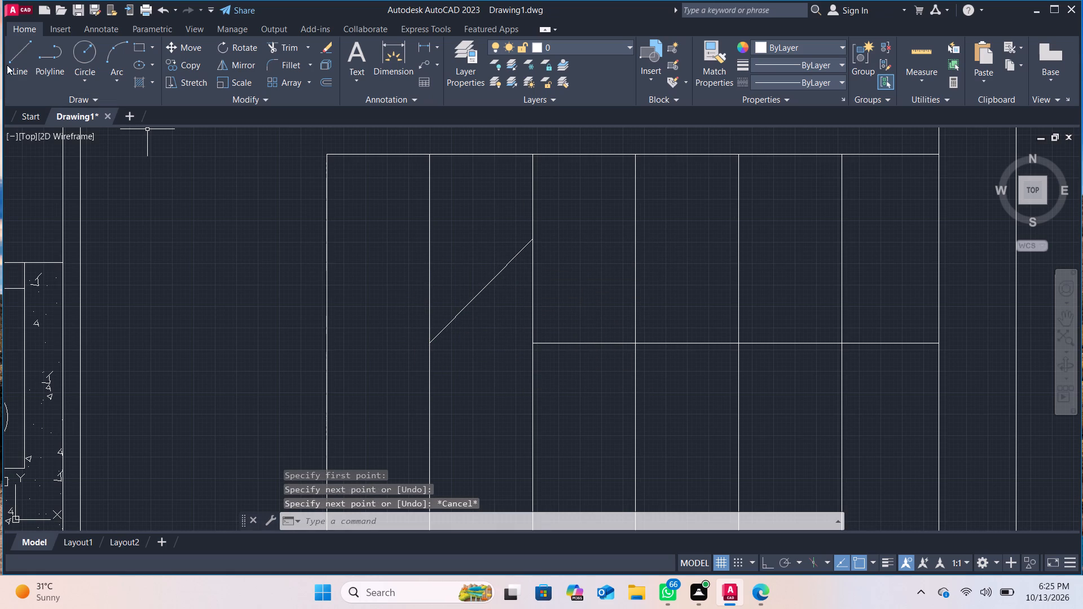
{"action": "left_click", "coordinate": [7, 65]}
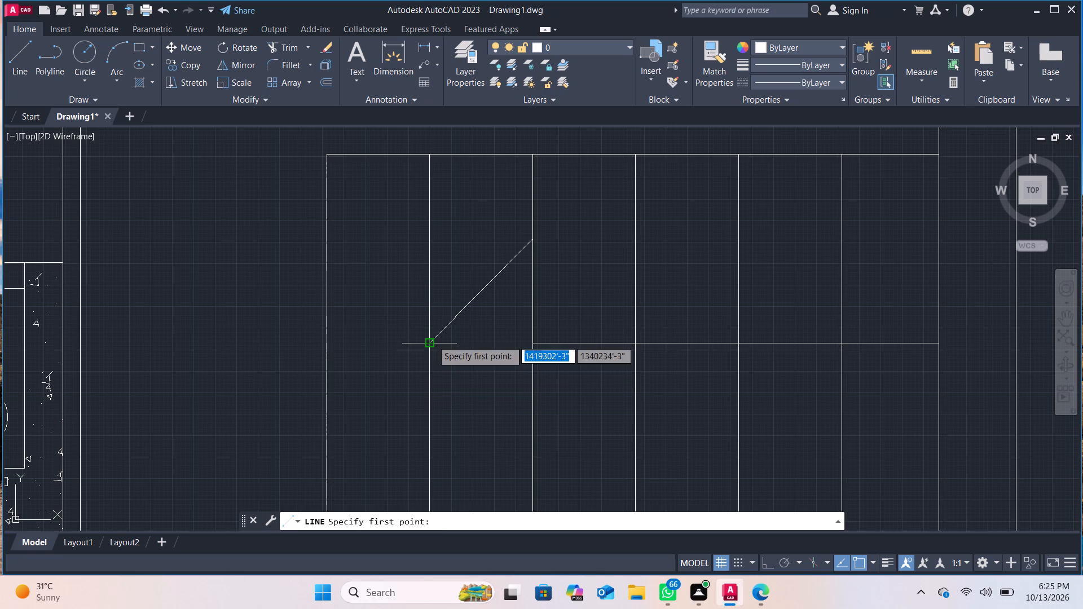
{"action": "left_click", "coordinate": [432, 340]}
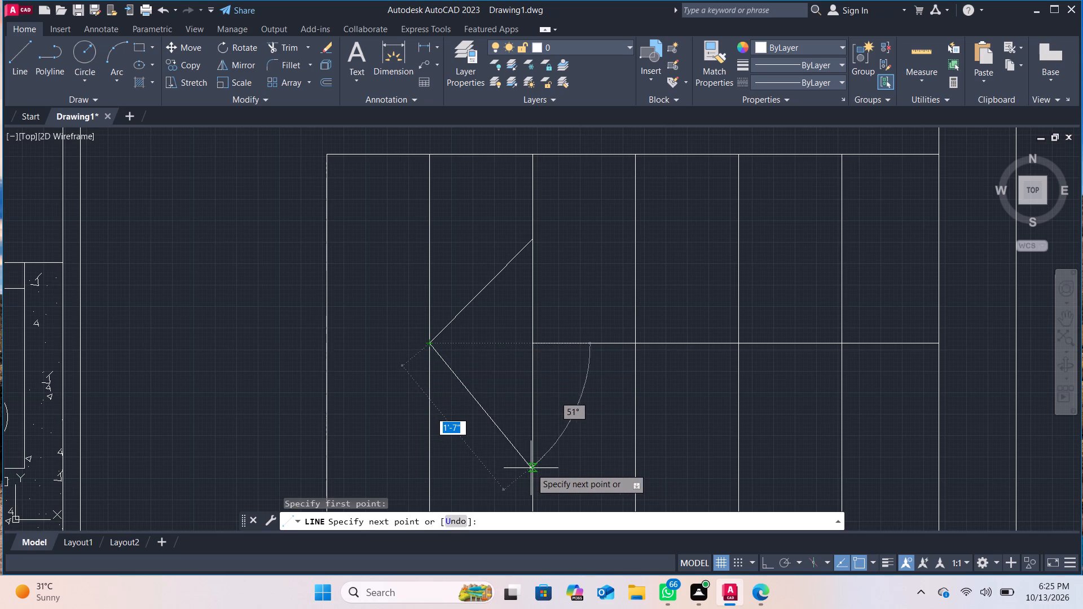
{"action": "left_click", "coordinate": [532, 467]}
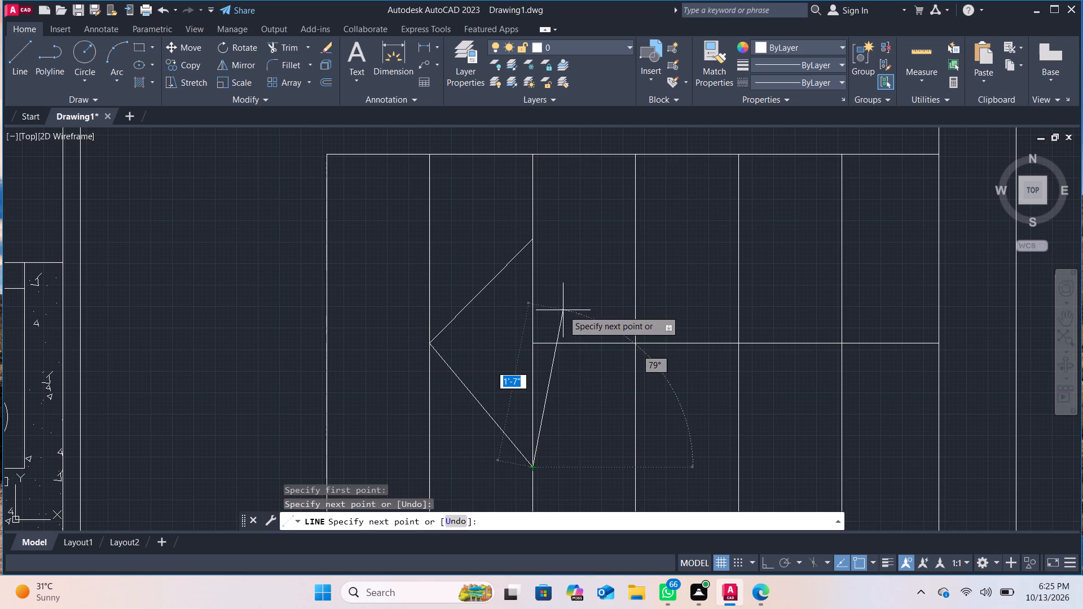
{"action": "key", "text": "Escape"}
{"action": "scroll", "coordinate": [562, 311], "scroll_direction": "down", "scroll_amount": 1}
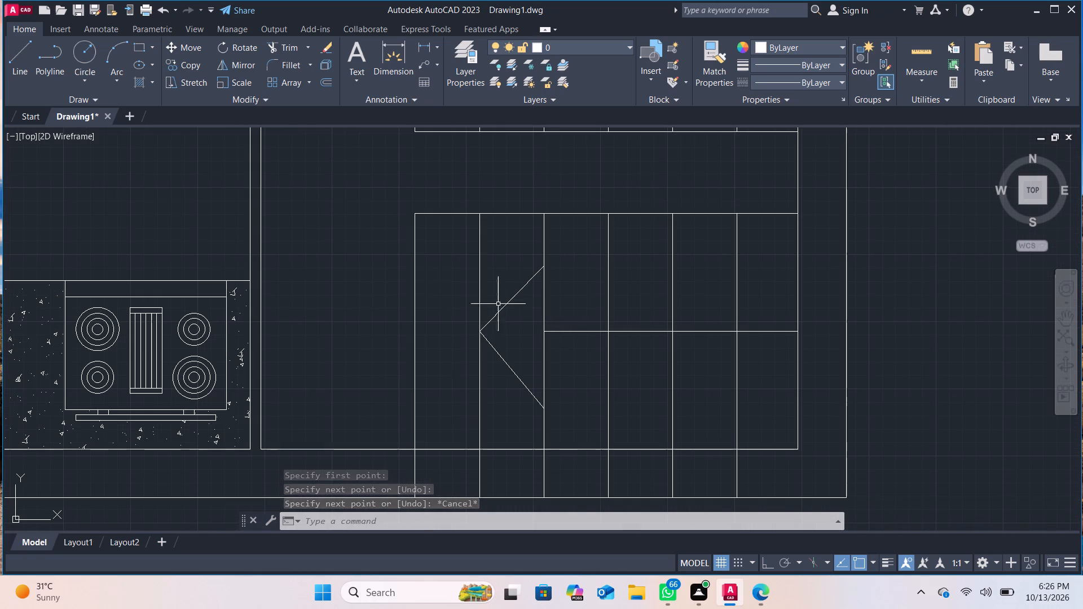
Fill the triangular arrowhead on the lower stair flight with a solid hatch in green colour 19,103,52.
{"action": "scroll", "coordinate": [419, 234], "scroll_direction": "down", "scroll_amount": 1}
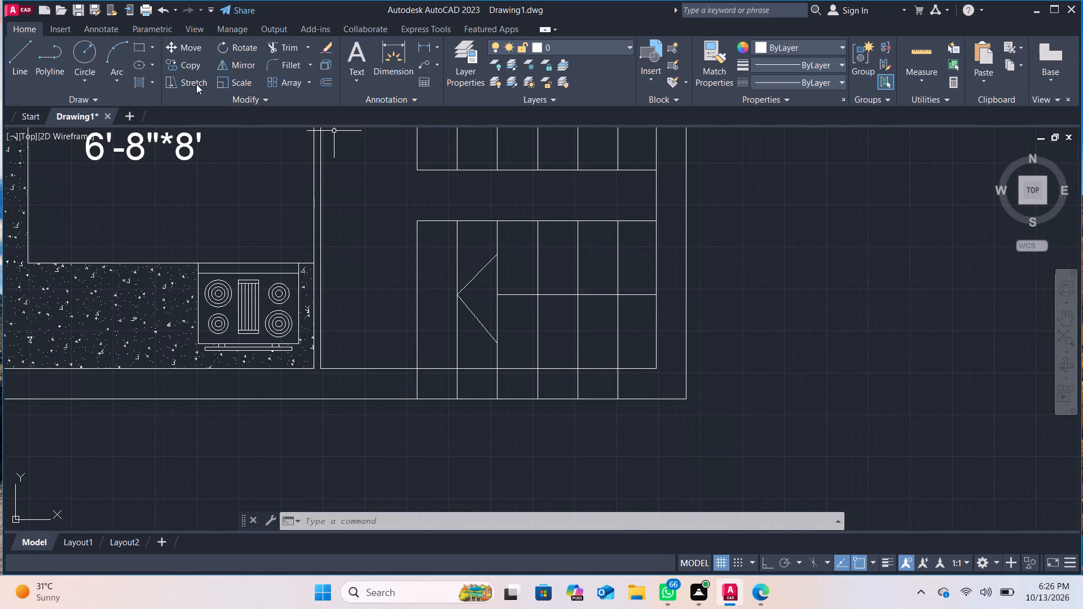
{"action": "left_click", "coordinate": [153, 78]}
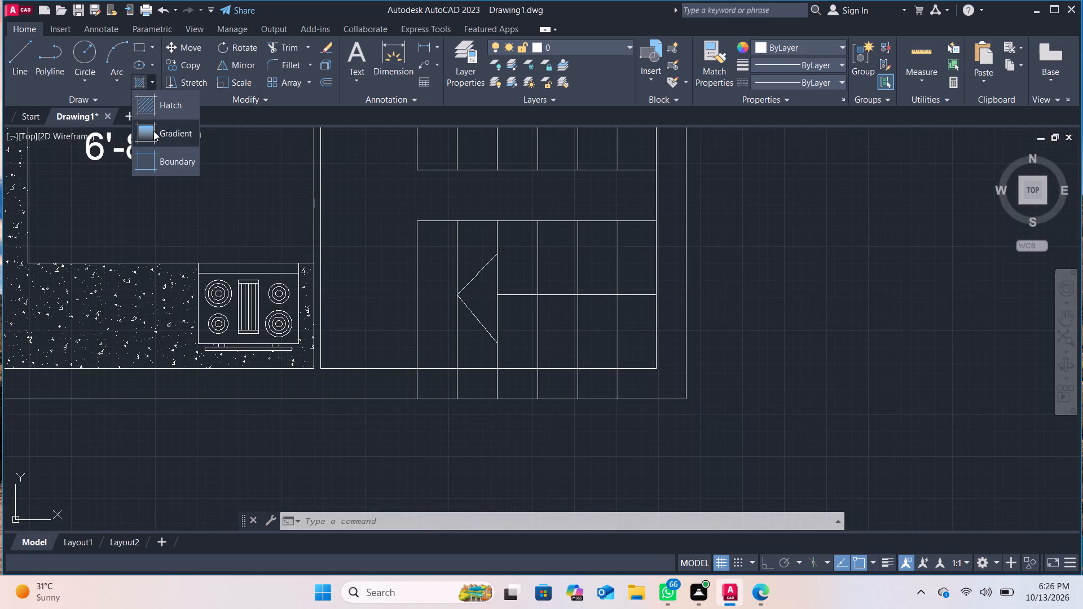
{"action": "left_click", "coordinate": [153, 107]}
{"action": "left_click", "coordinate": [385, 52]}
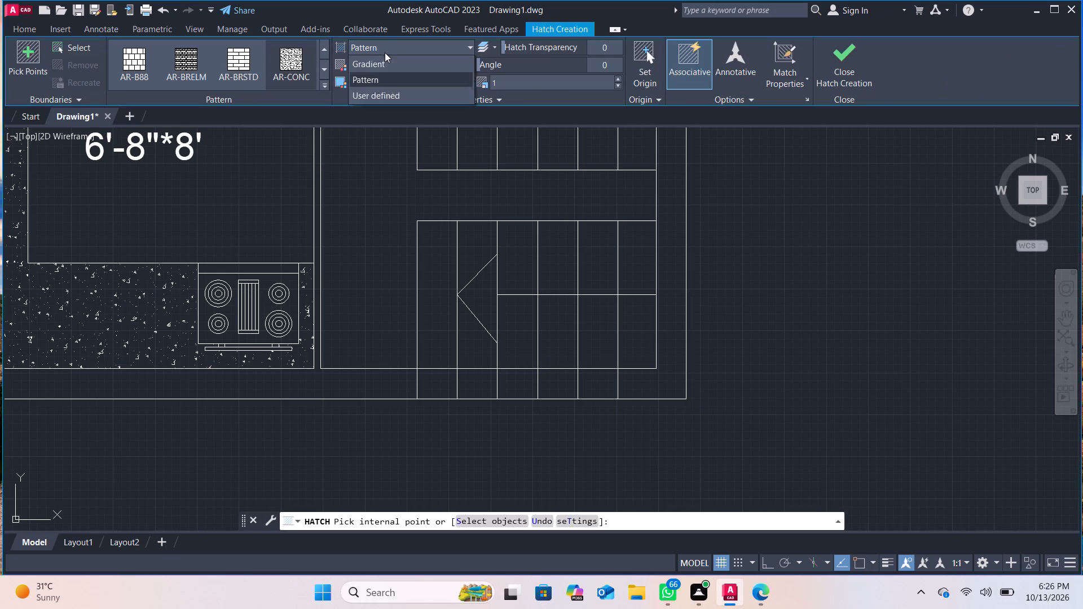
{"action": "left_click", "coordinate": [385, 61]}
{"action": "left_click", "coordinate": [385, 63]}
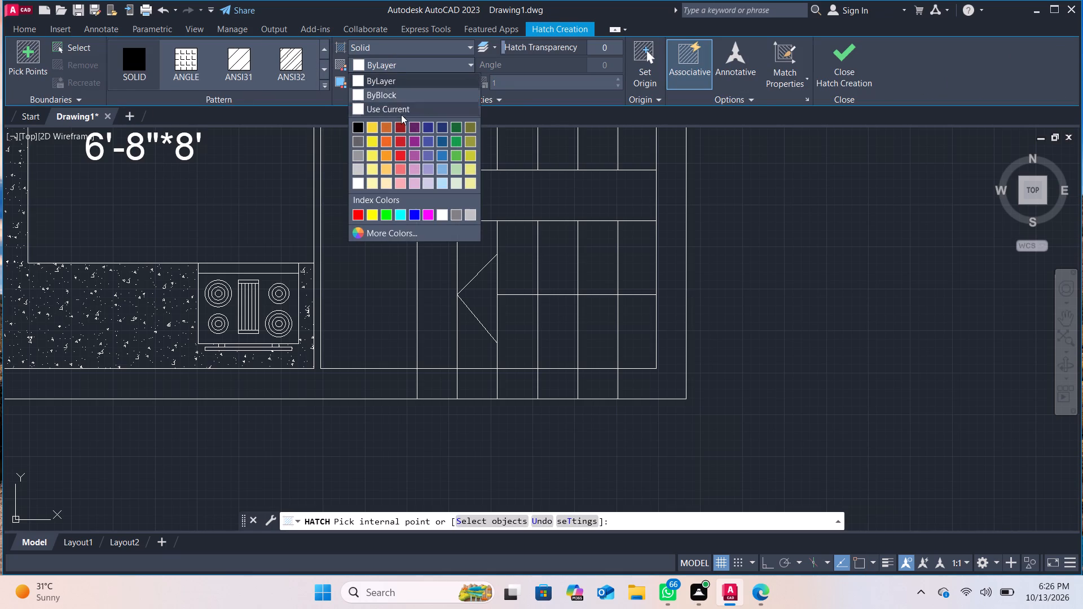
{"action": "left_click", "coordinate": [459, 123]}
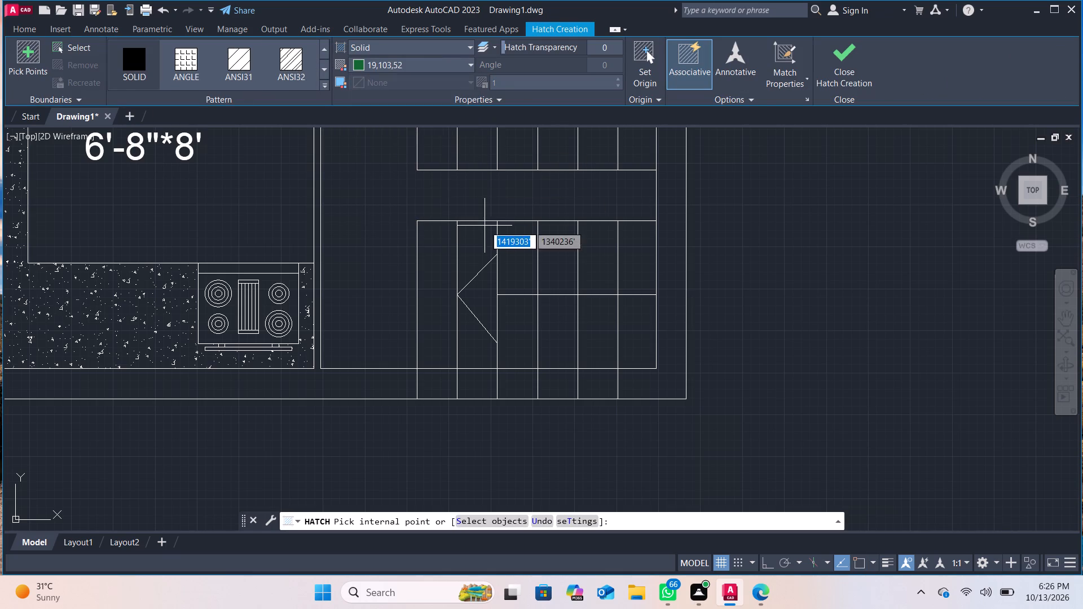
{"action": "left_click", "coordinate": [489, 275]}
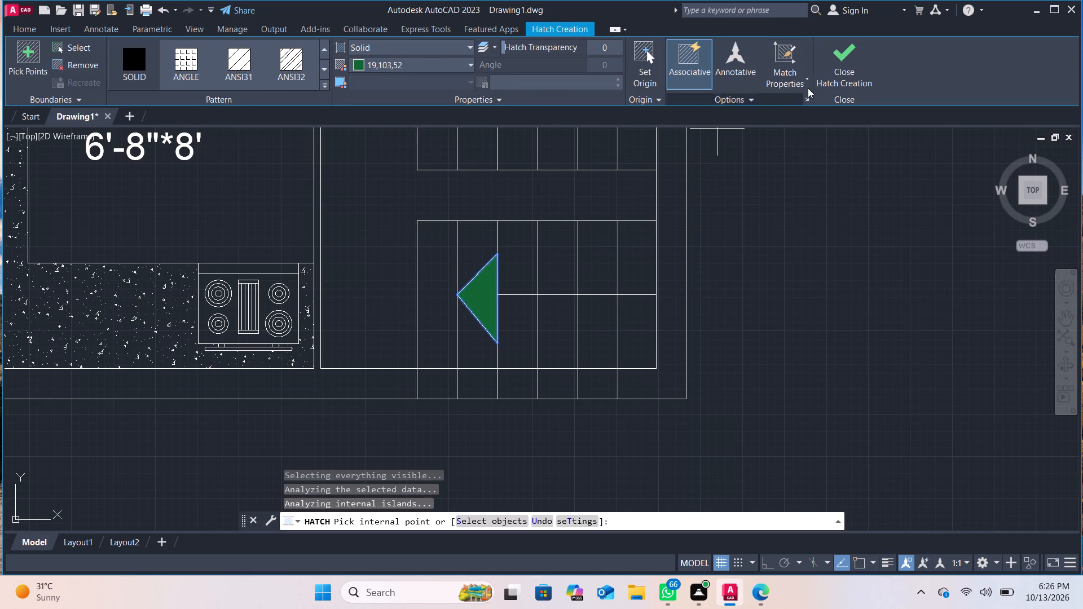
{"action": "left_click", "coordinate": [854, 54]}
Review the whole furnished floor plan, and inspect the rooms, toilets and living space up close.
{"action": "scroll", "coordinate": [646, 179], "scroll_direction": "down", "scroll_amount": 3}
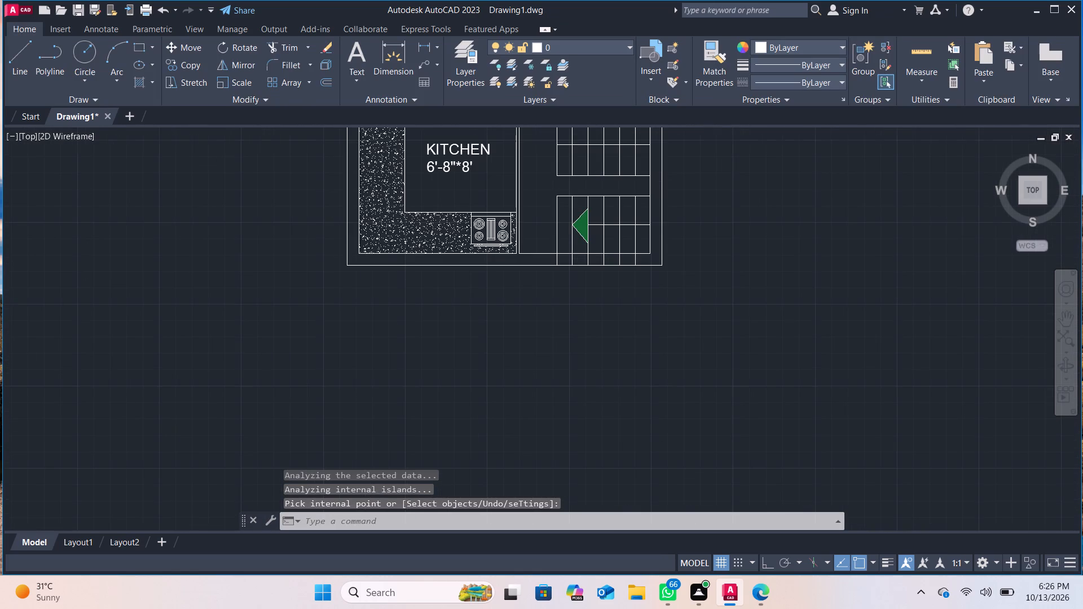
{"action": "middle_click_drag", "start_coordinate": [647, 198], "coordinate": [653, 331]}
{"action": "middle_click_drag", "start_coordinate": [752, 222], "coordinate": [756, 234]}
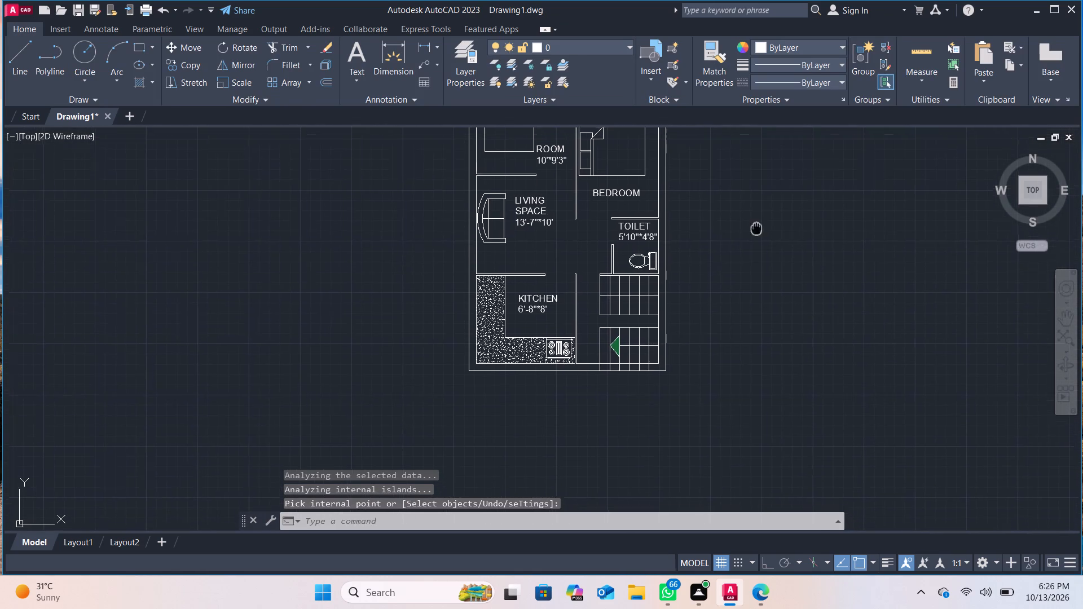
{"action": "middle_click_drag", "start_coordinate": [756, 234], "coordinate": [748, 276]}
{"action": "scroll", "coordinate": [659, 233], "scroll_direction": "down", "scroll_amount": 1}
{"action": "scroll", "coordinate": [723, 213], "scroll_direction": "up", "scroll_amount": 1}
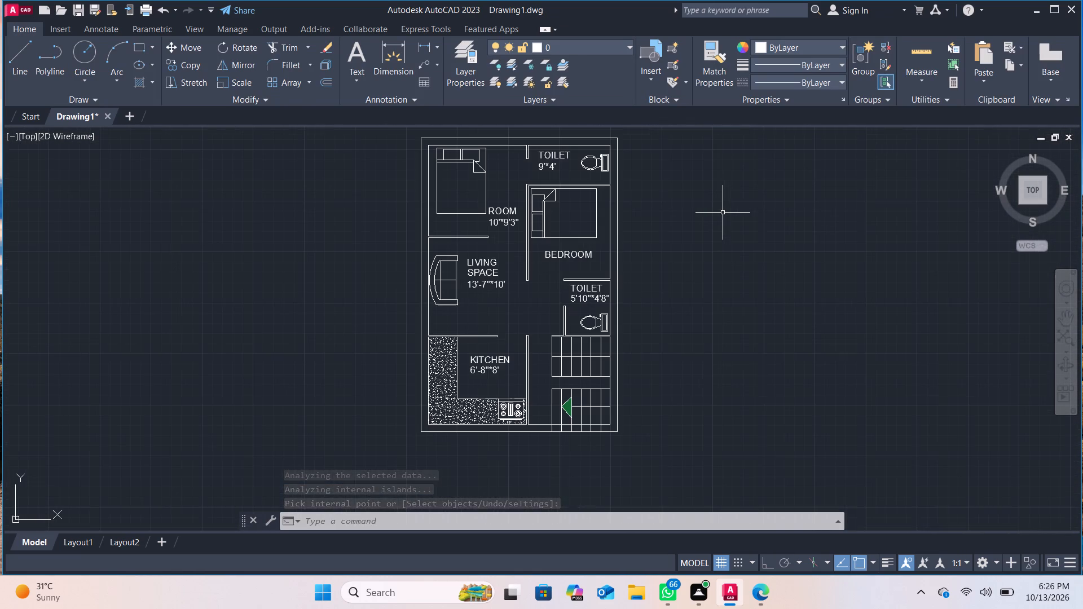
{"action": "scroll", "coordinate": [692, 213], "scroll_direction": "up", "scroll_amount": 1}
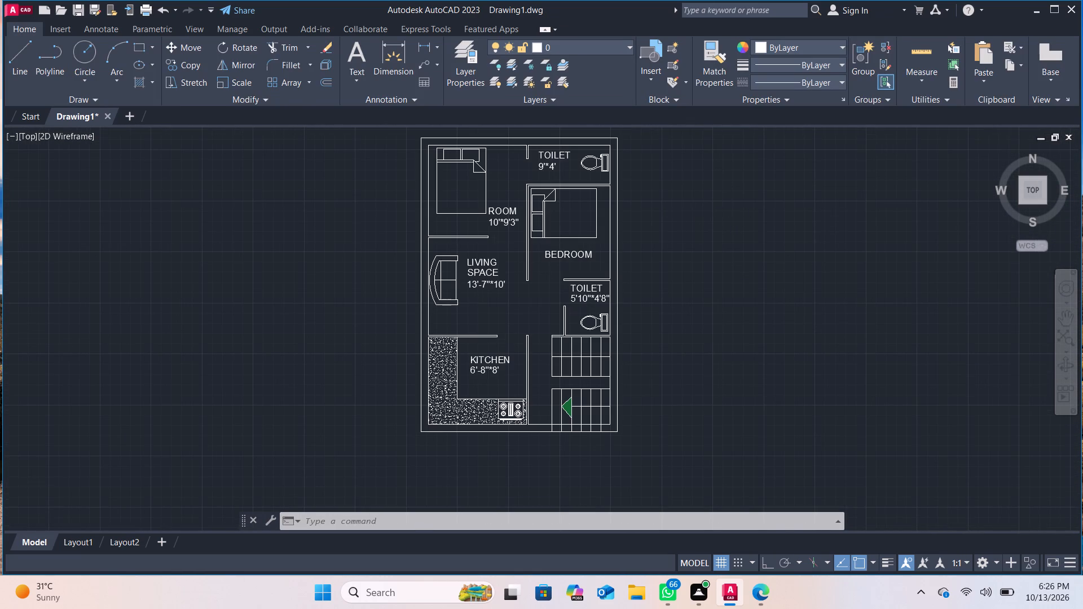
{"action": "middle_click_drag", "start_coordinate": [692, 213], "coordinate": [685, 262]}
{"action": "scroll", "coordinate": [685, 262], "scroll_direction": "down", "scroll_amount": 1}
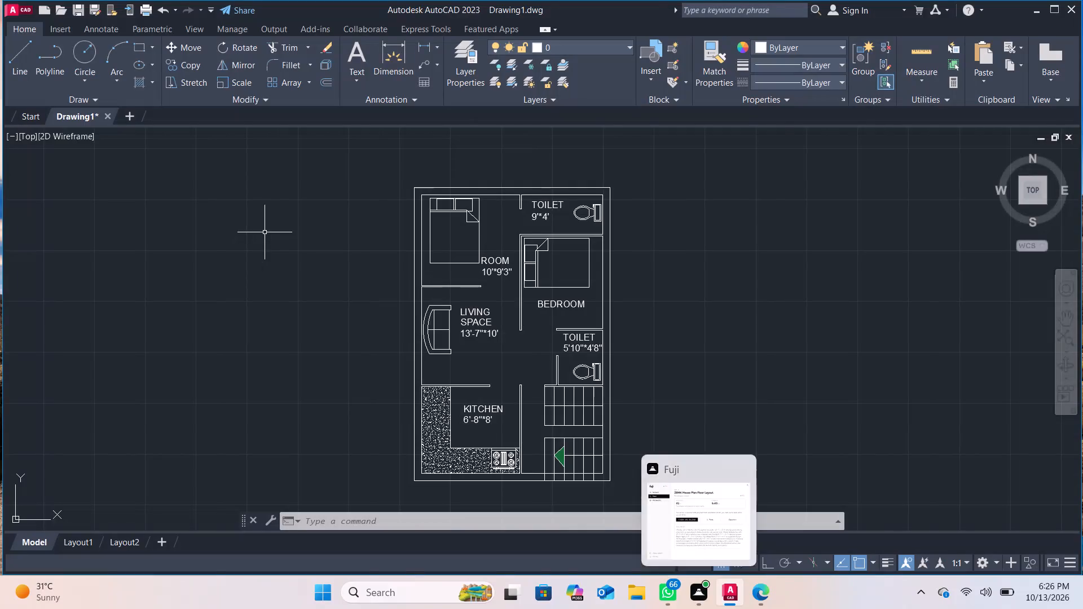
{"action": "scroll", "coordinate": [425, 222], "scroll_direction": "up", "scroll_amount": 2}
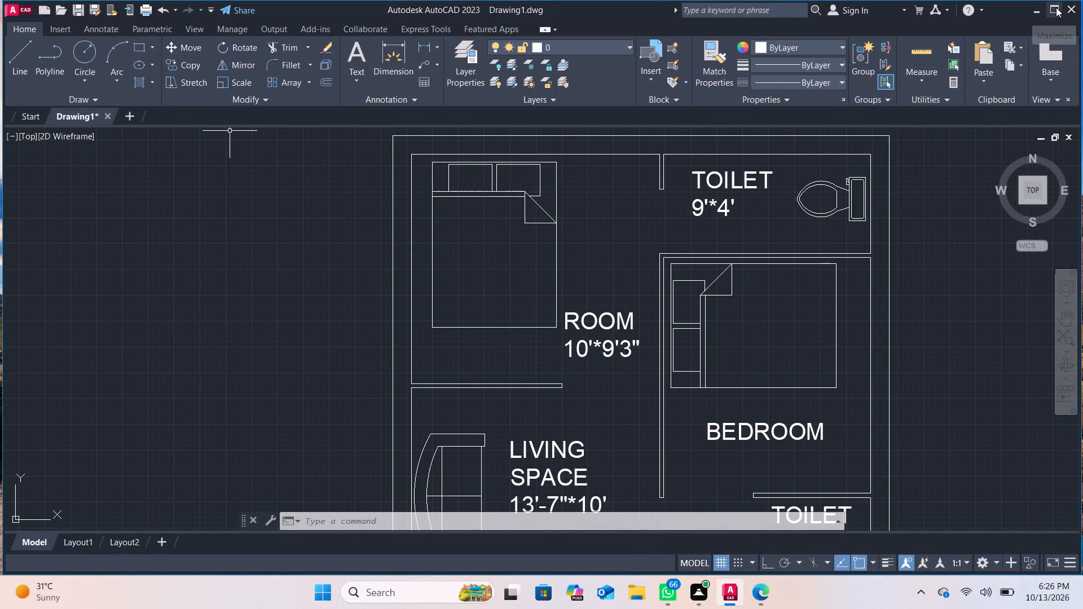
{"action": "scroll", "coordinate": [1042, 0], "scroll_direction": "up", "scroll_amount": 1}
{"action": "scroll", "coordinate": [1041, 2], "scroll_direction": "down", "scroll_amount": 1}
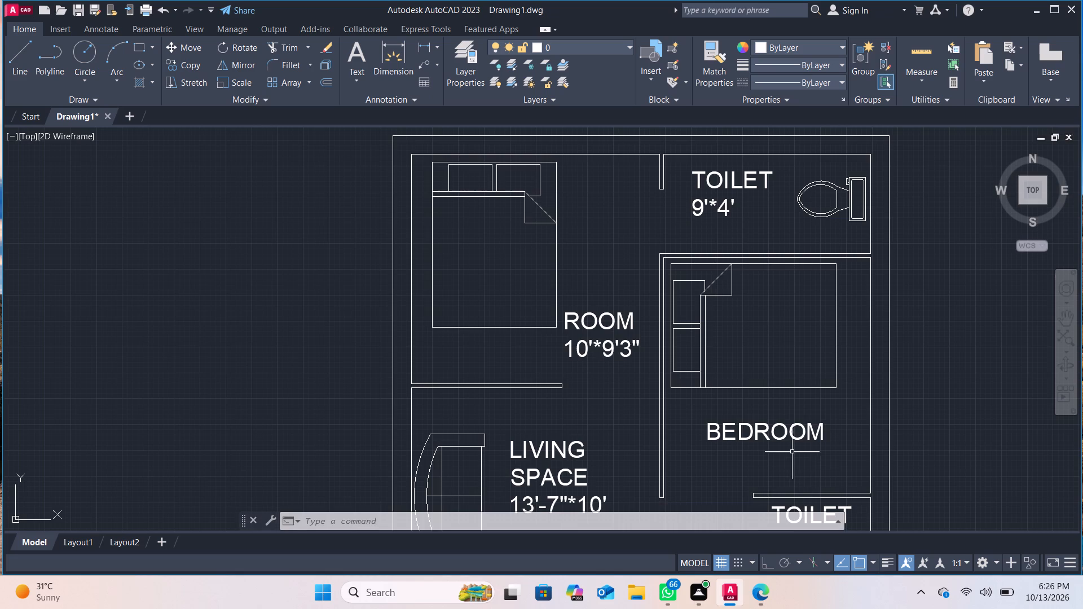
{"action": "middle_click_drag", "start_coordinate": [788, 444], "coordinate": [686, 244]}
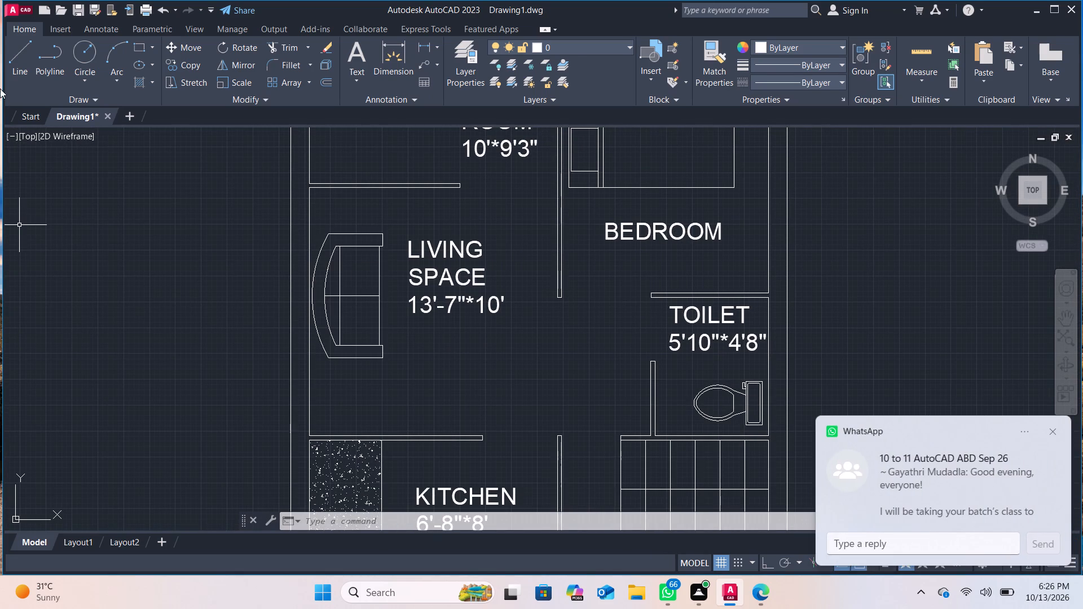
{"action": "left_click", "coordinate": [5, 58]}
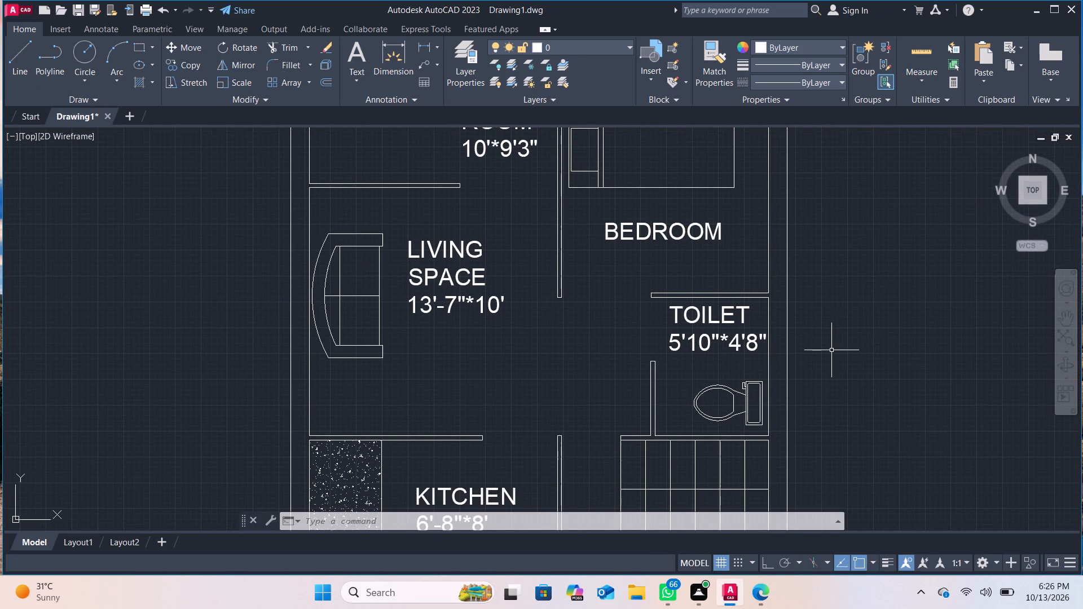
Outline a rectangular strip in the bedroom along the toilet's upper wall, with a front line about 4'-9" long reaching the outer wall.
{"action": "middle_click_drag", "start_coordinate": [817, 345], "coordinate": [765, 334]}
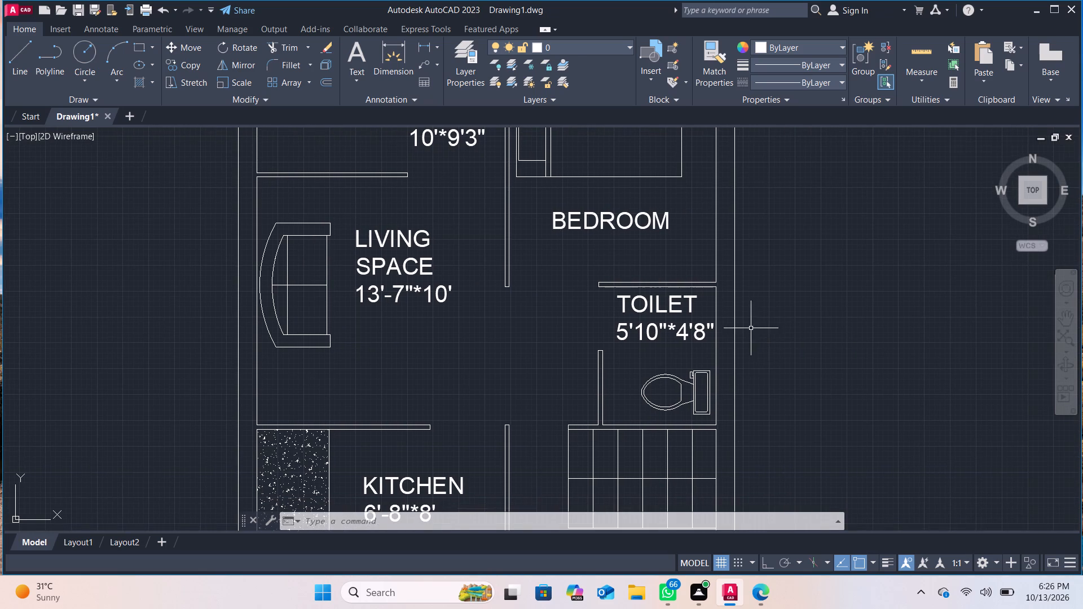
{"action": "scroll", "coordinate": [617, 277], "scroll_direction": "up", "scroll_amount": 2}
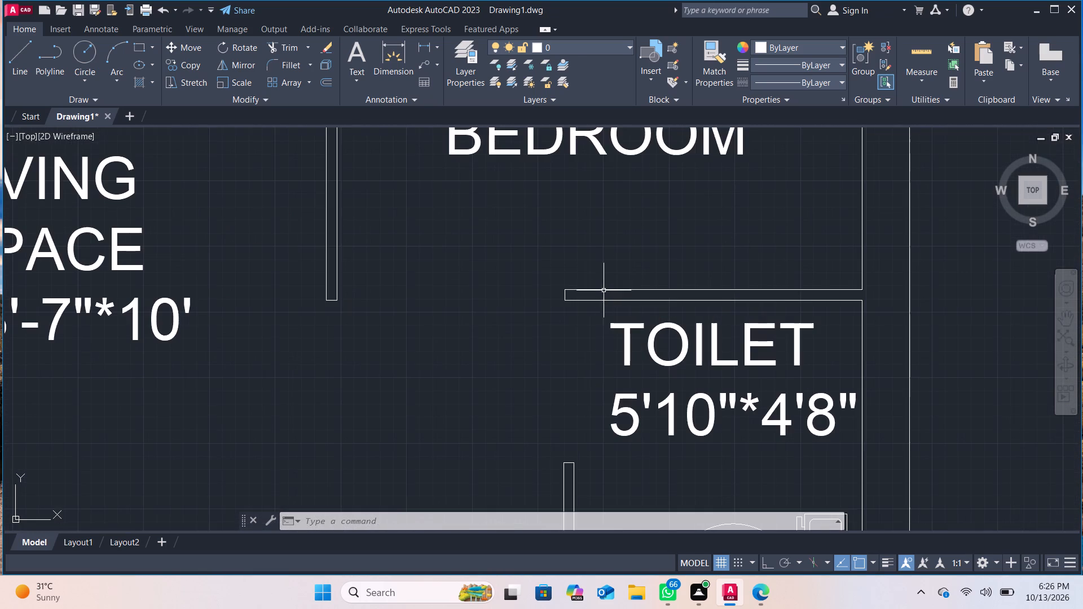
{"action": "left_click", "coordinate": [12, 62]}
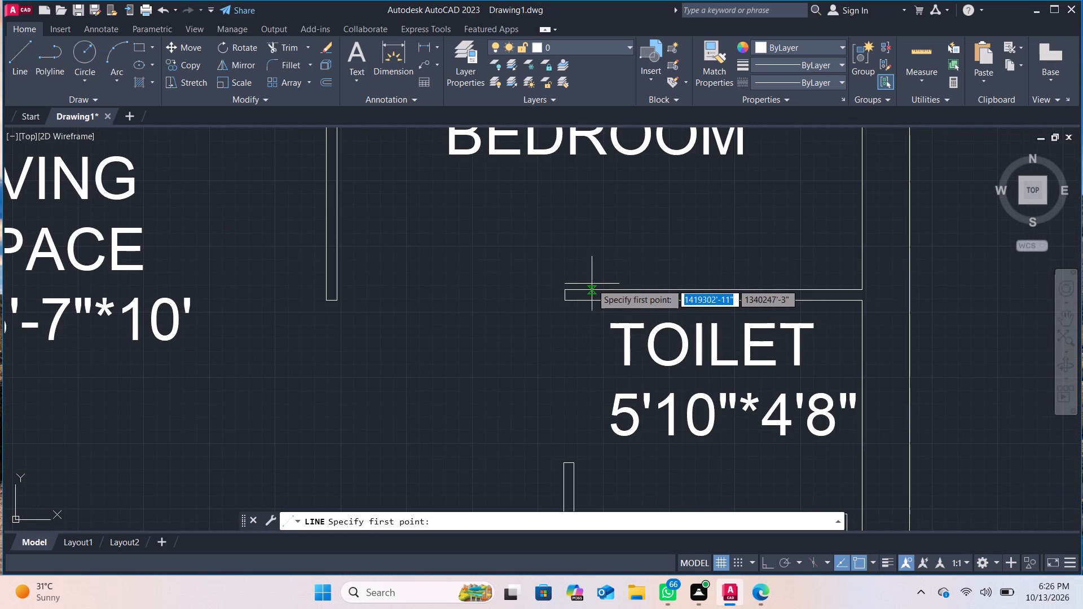
{"action": "left_click", "coordinate": [562, 289]}
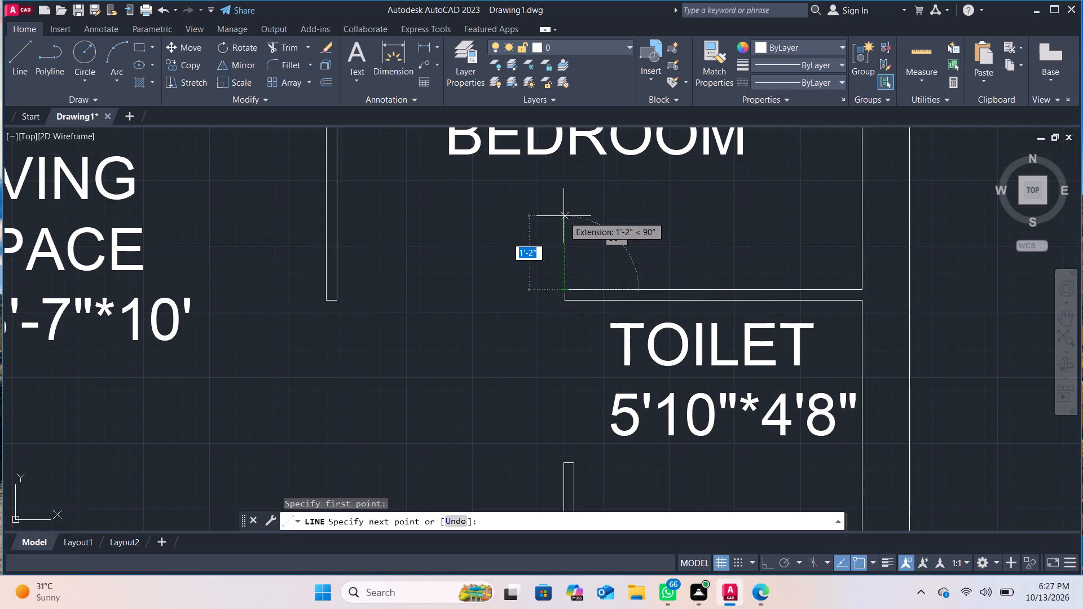
{"action": "left_click", "coordinate": [564, 202]}
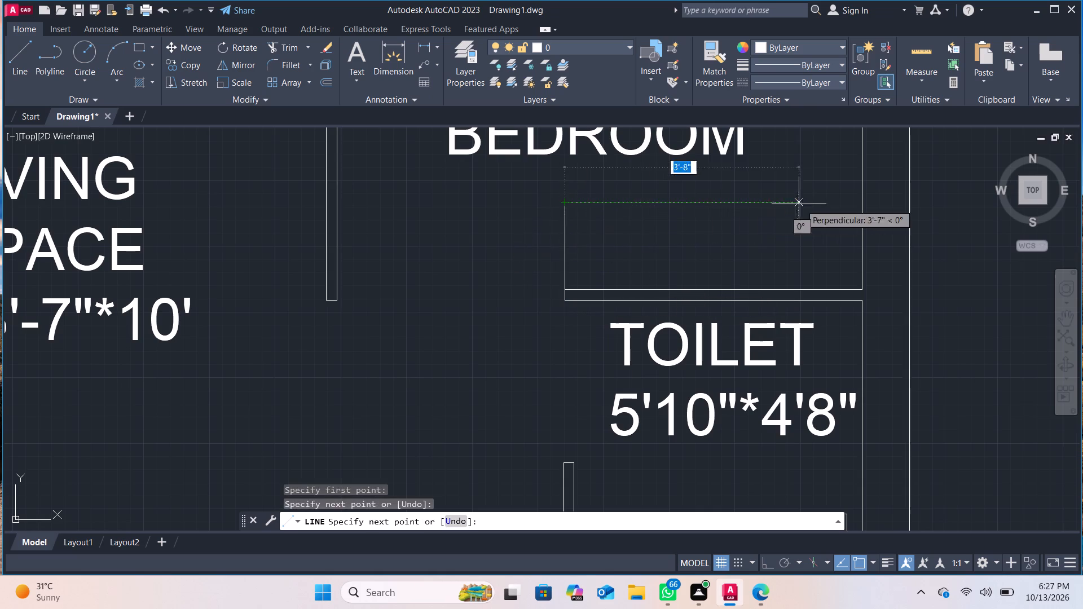
{"action": "left_click", "coordinate": [859, 204]}
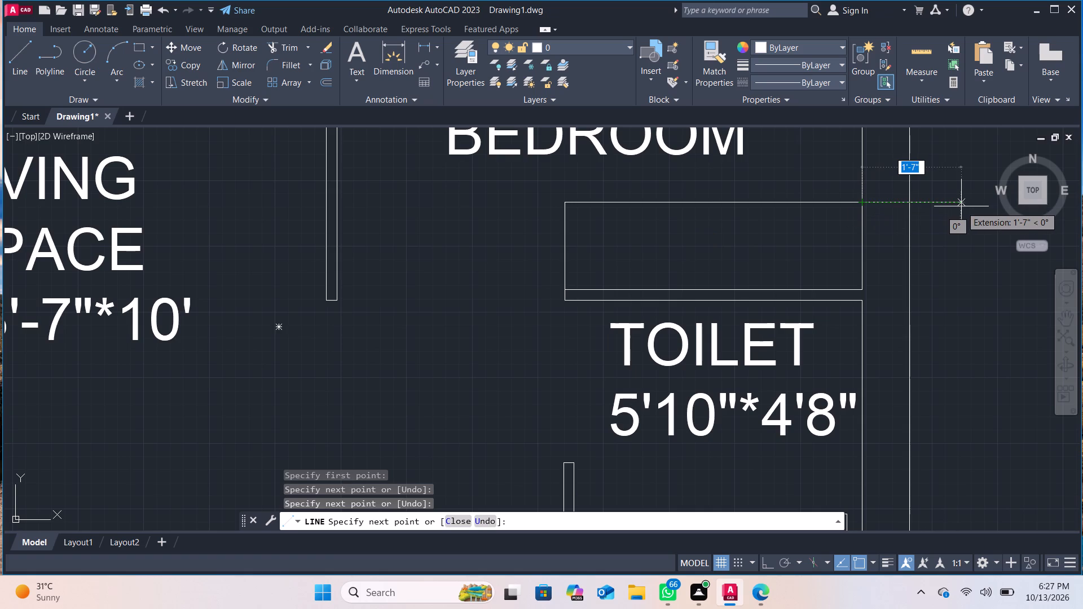
{"action": "key", "text": "Escape"}
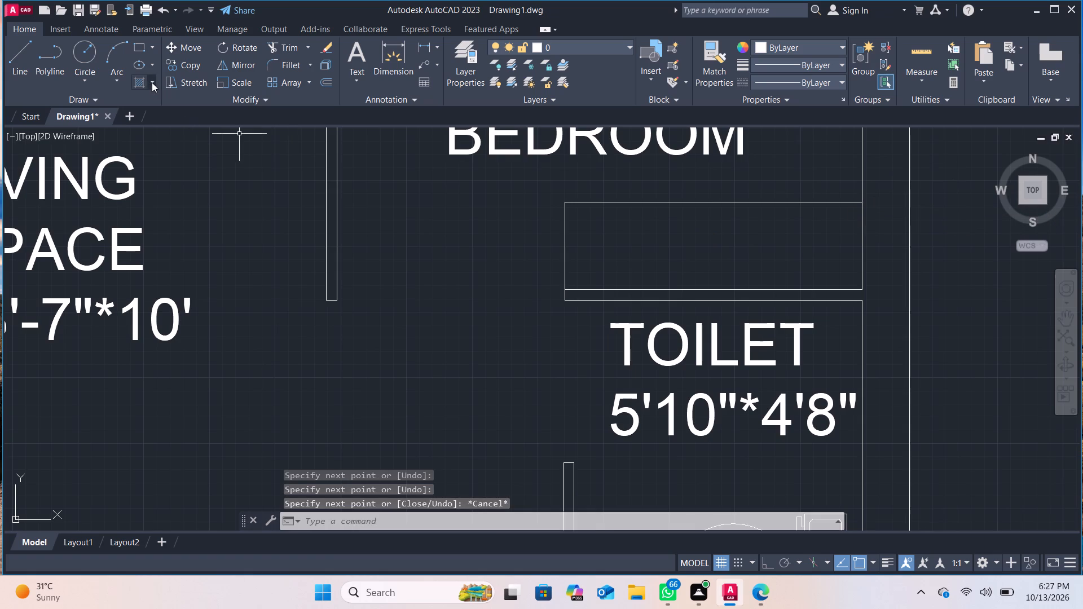
Hatch the new rectangle between the bedroom label and the toilet's upper wall with the ANSI38 pattern.
{"action": "left_click", "coordinate": [156, 82]}
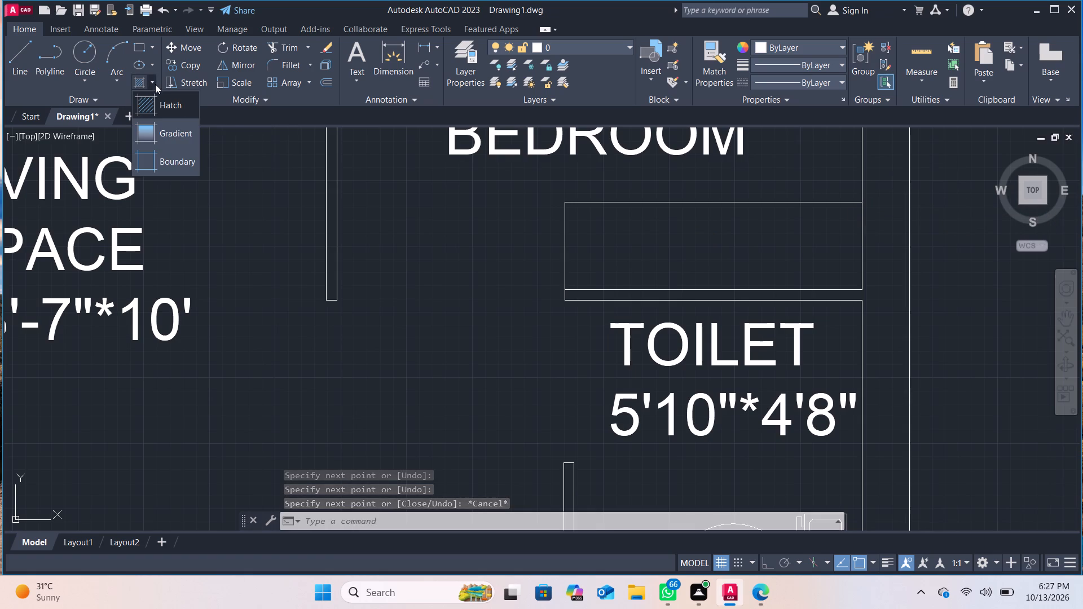
{"action": "left_click", "coordinate": [160, 109]}
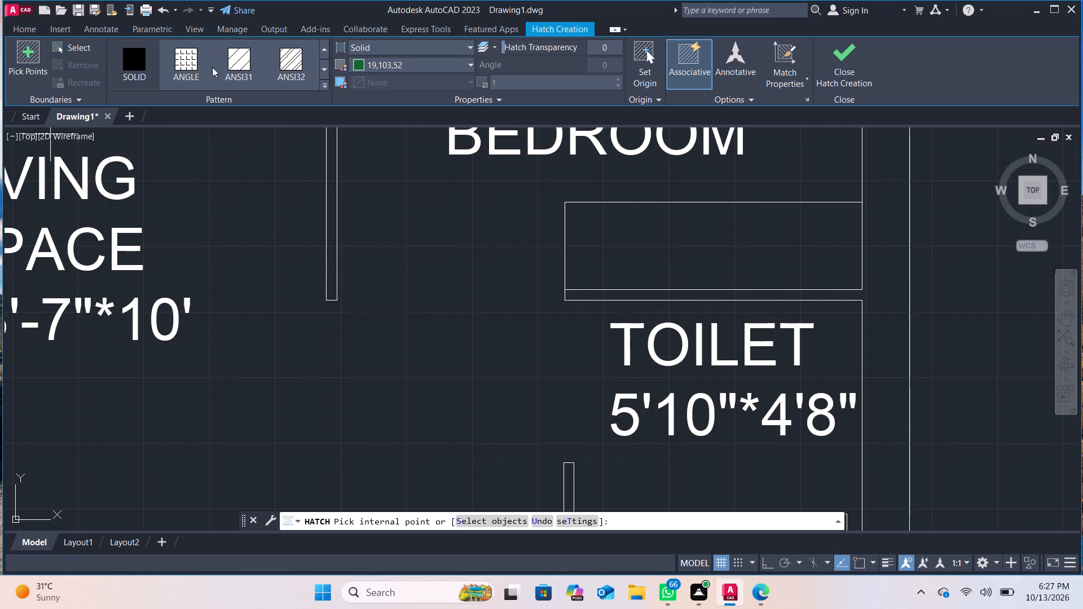
{"action": "left_click", "coordinate": [320, 82]}
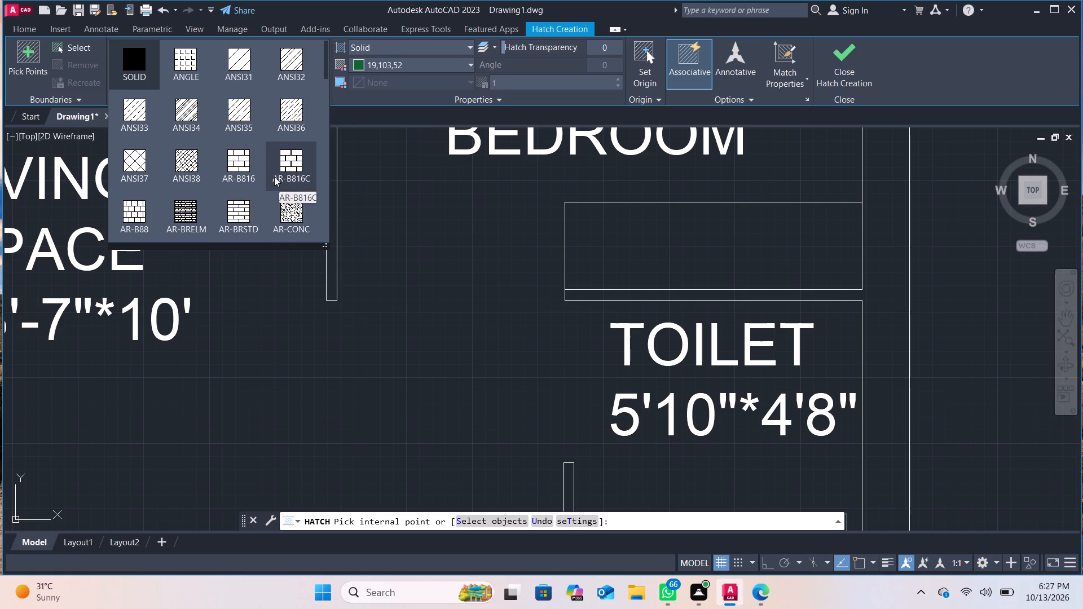
{"action": "scroll", "coordinate": [274, 176], "scroll_direction": "down", "scroll_amount": 1}
{"action": "scroll", "coordinate": [152, 180], "scroll_direction": "down", "scroll_amount": 1}
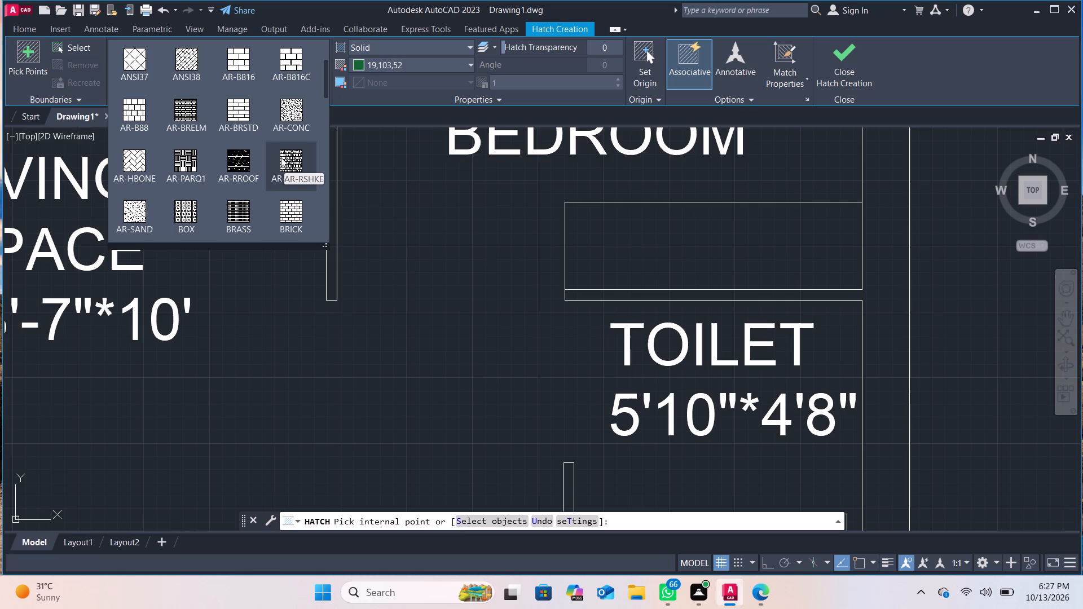
{"action": "scroll", "coordinate": [281, 157], "scroll_direction": "down", "scroll_amount": 4}
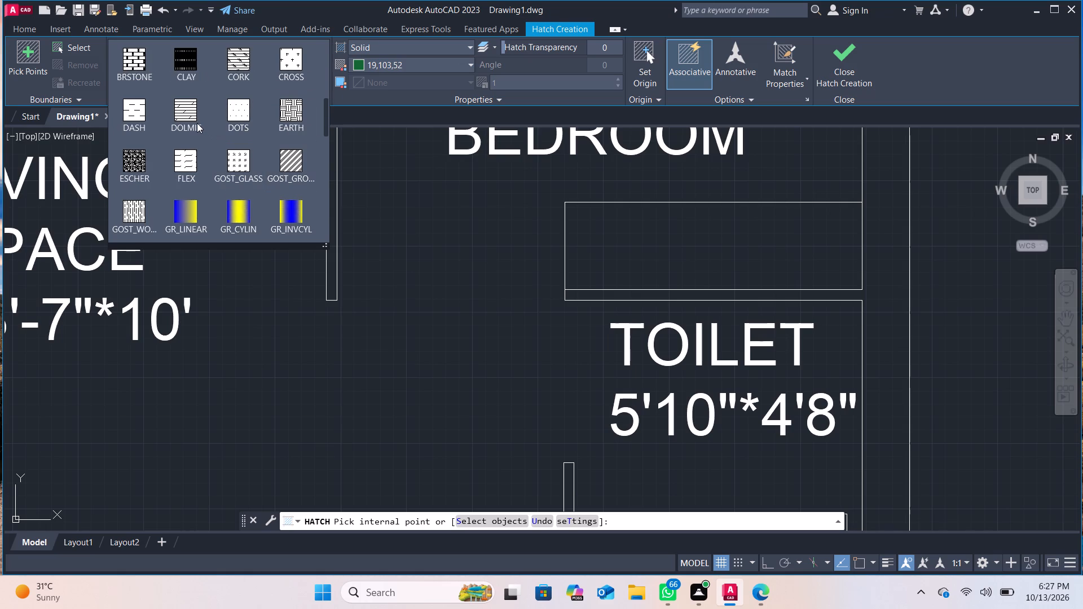
{"action": "scroll", "coordinate": [215, 126], "scroll_direction": "down", "scroll_amount": 1}
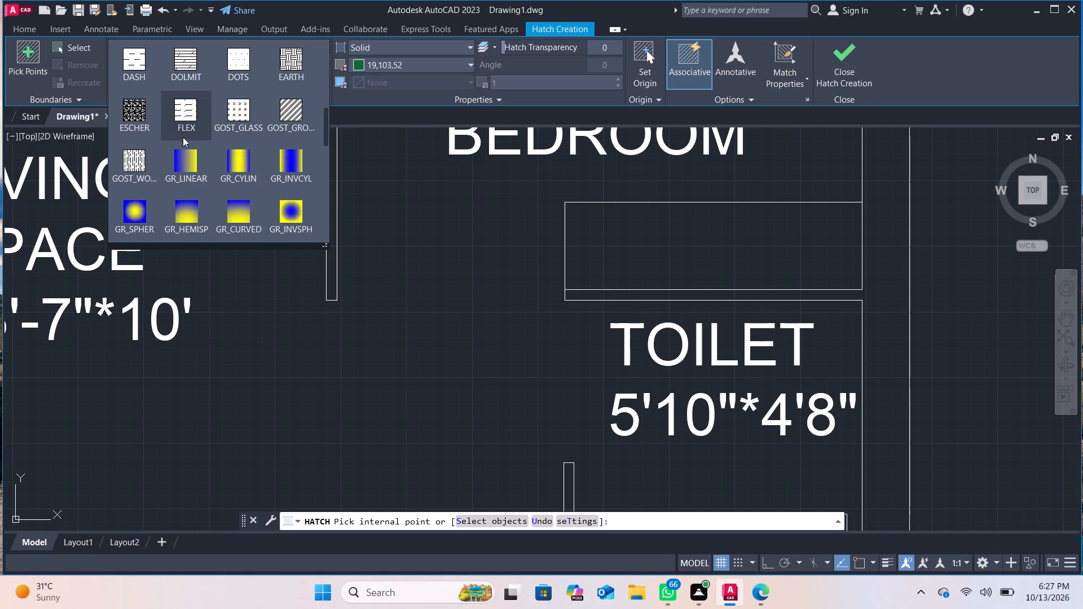
{"action": "scroll", "coordinate": [183, 121], "scroll_direction": "down", "scroll_amount": 2}
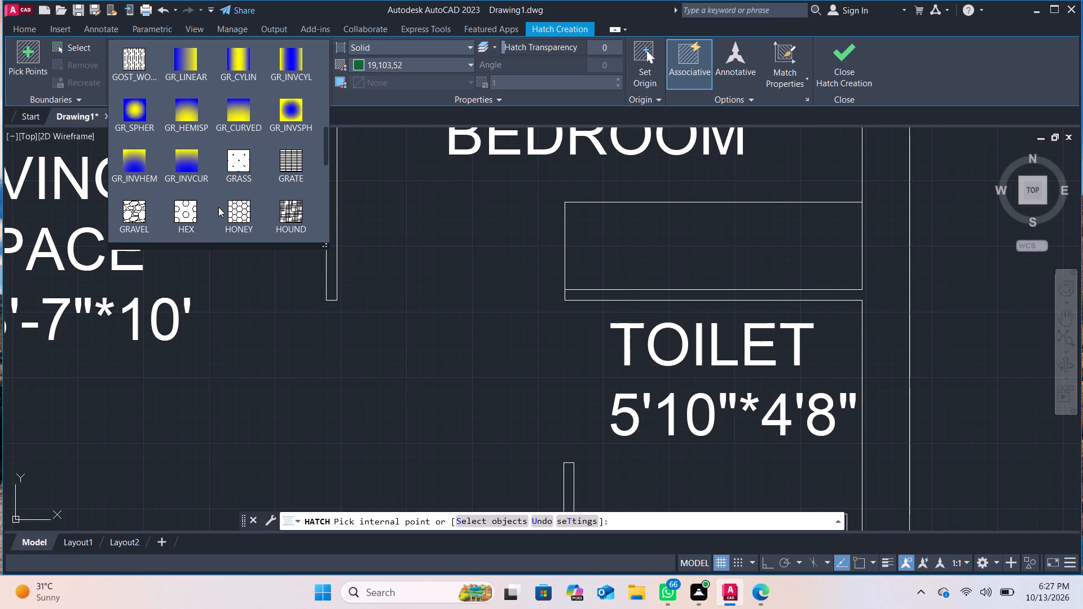
{"action": "scroll", "coordinate": [238, 207], "scroll_direction": "down", "scroll_amount": 4}
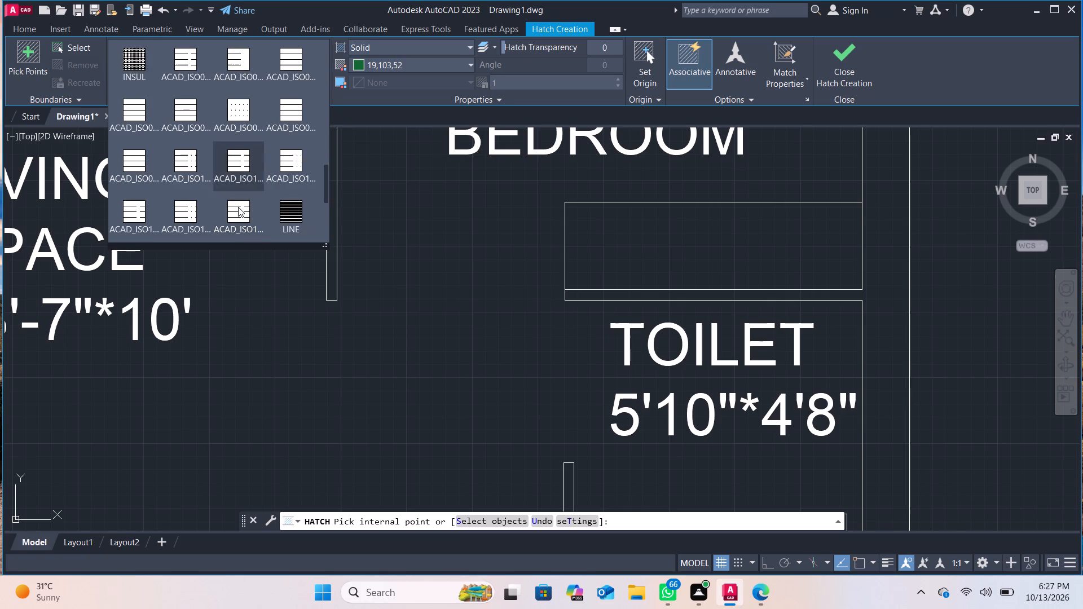
{"action": "scroll", "coordinate": [238, 207], "scroll_direction": "down", "scroll_amount": 3}
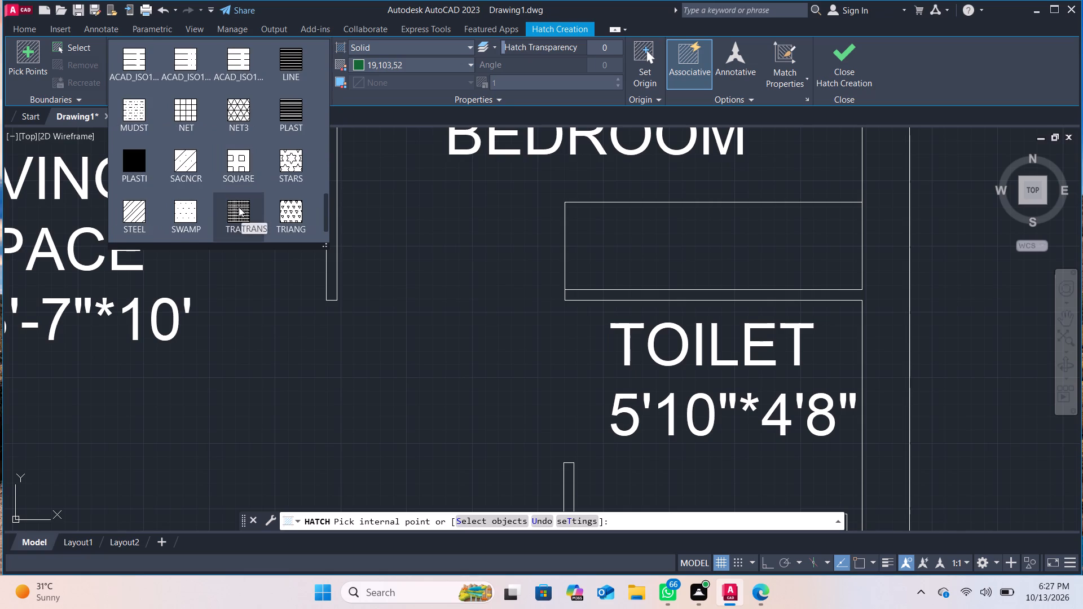
{"action": "scroll", "coordinate": [239, 207], "scroll_direction": "down", "scroll_amount": 1}
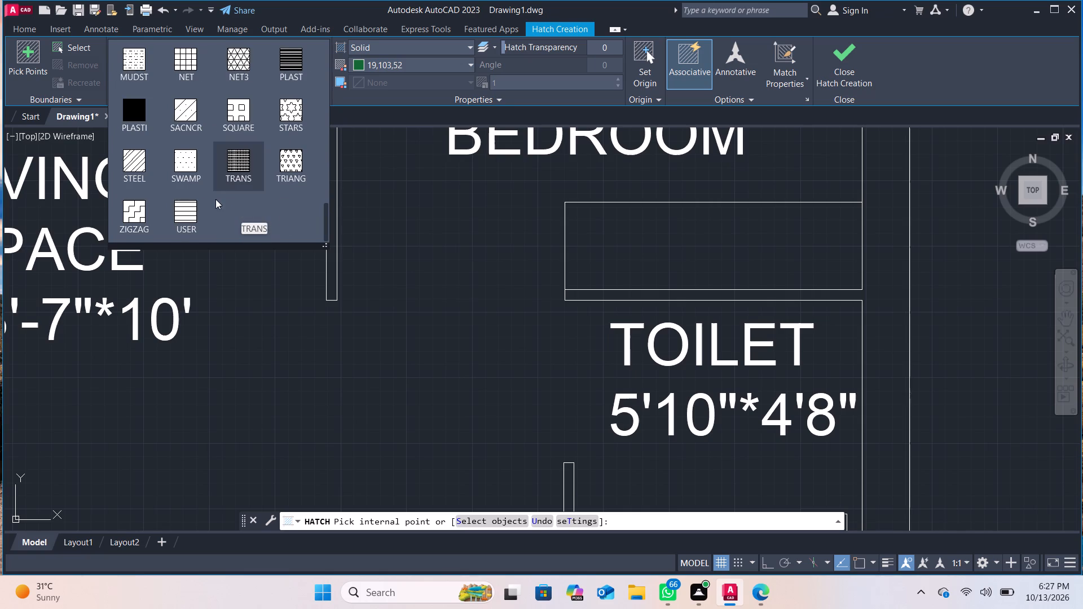
{"action": "scroll", "coordinate": [191, 206], "scroll_direction": "up", "scroll_amount": 2}
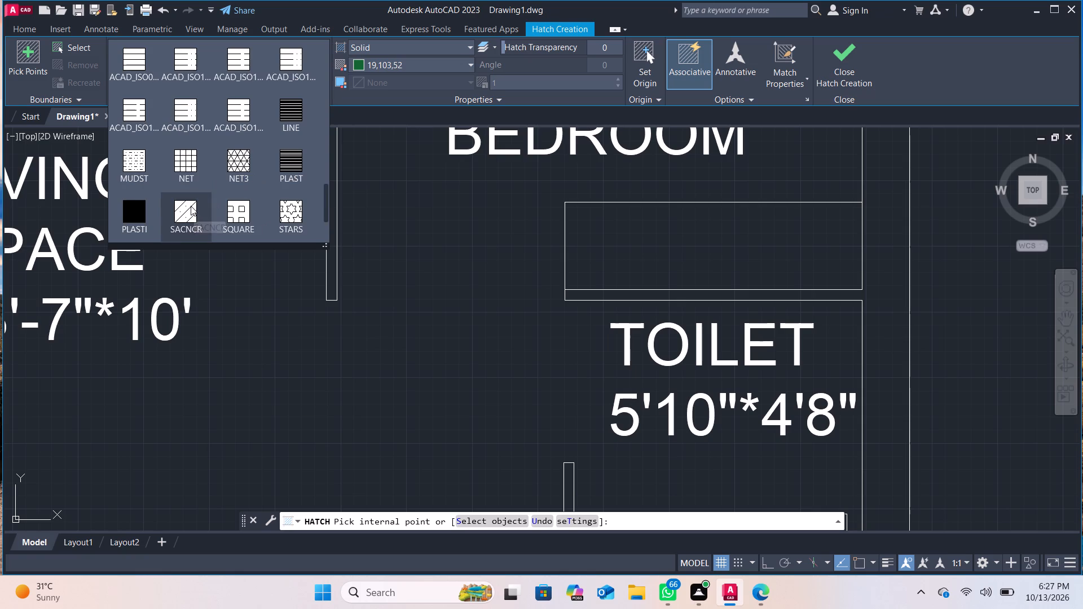
{"action": "scroll", "coordinate": [191, 198], "scroll_direction": "up", "scroll_amount": 11}
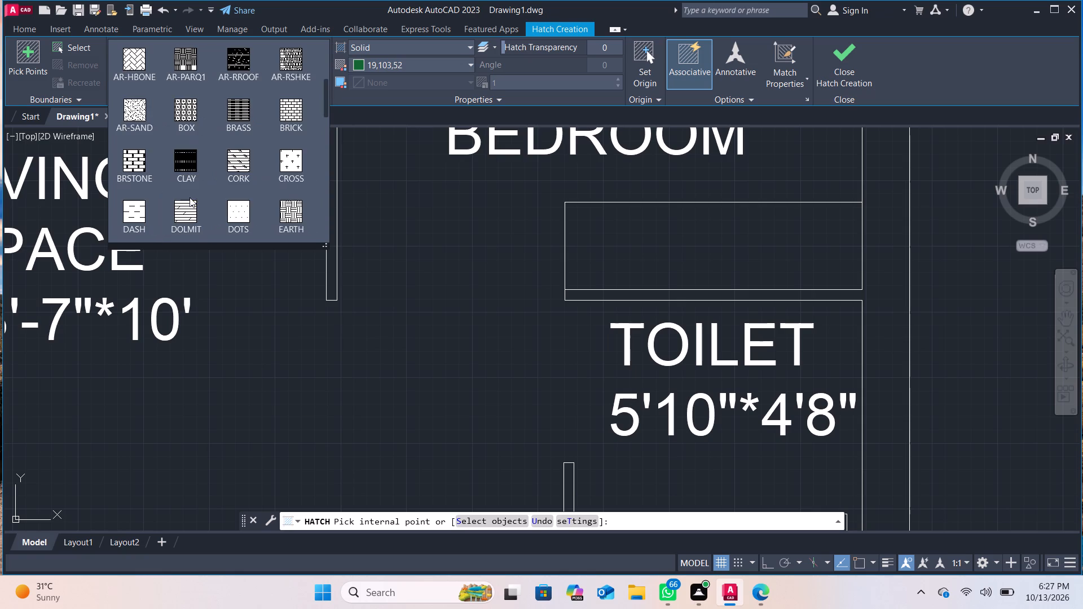
{"action": "scroll", "coordinate": [188, 196], "scroll_direction": "up", "scroll_amount": 3}
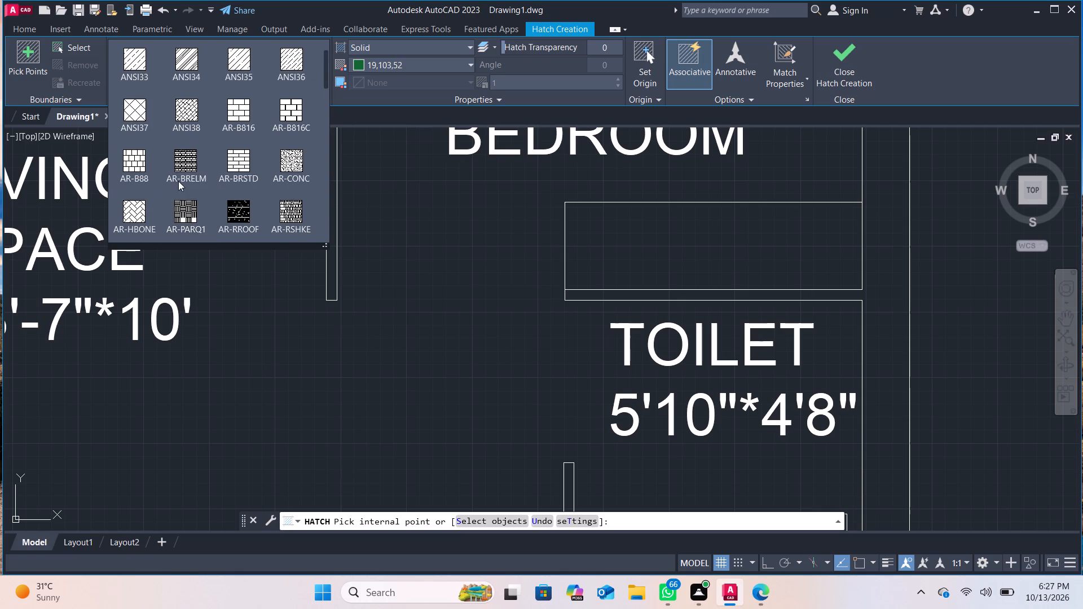
{"action": "left_click", "coordinate": [184, 112]}
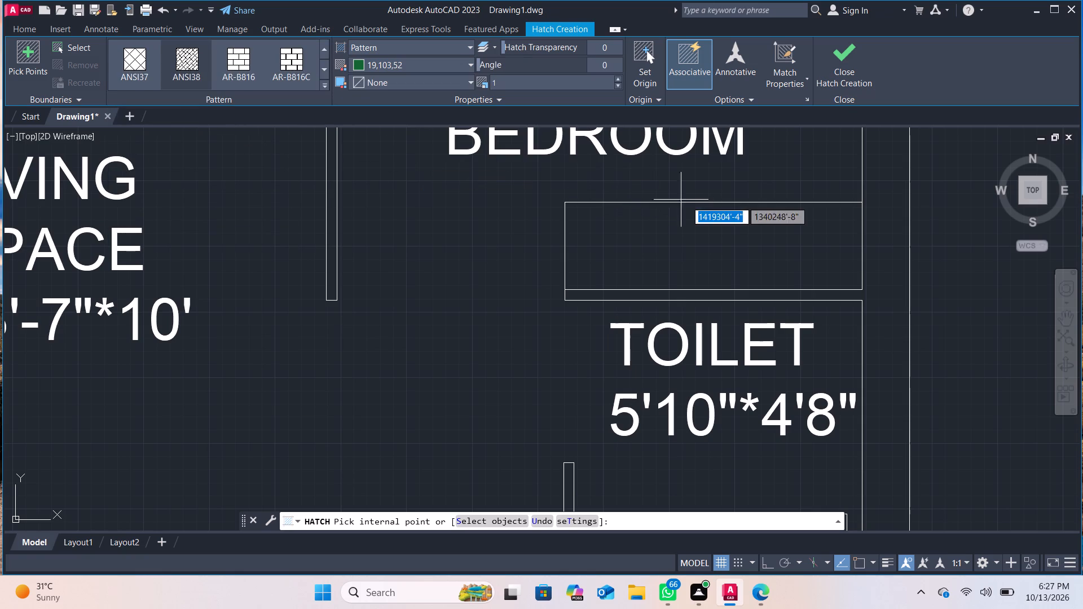
{"action": "left_click", "coordinate": [690, 214]}
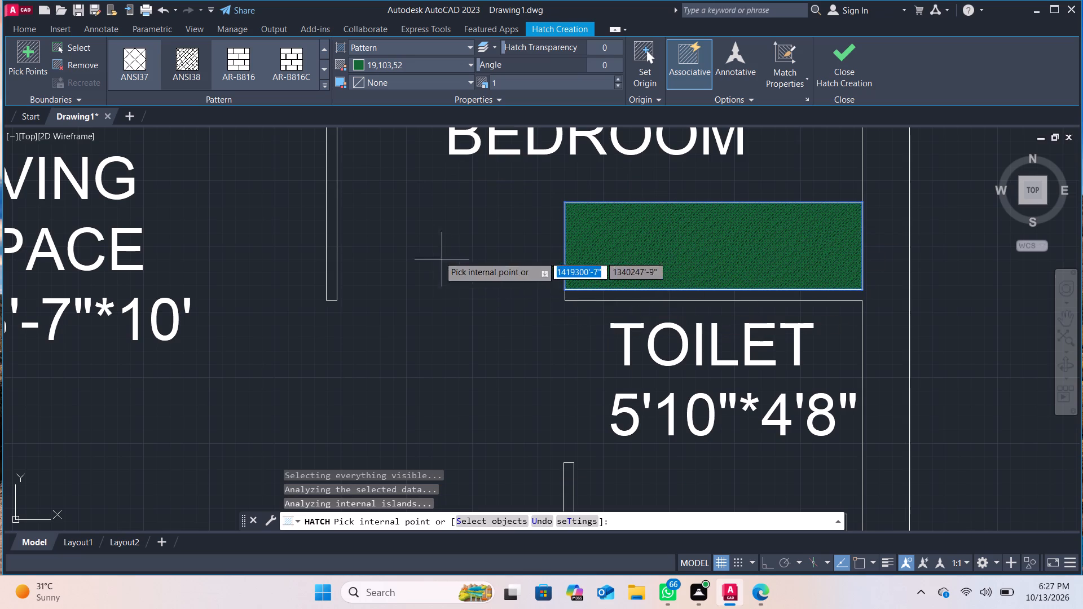
Set the rectangle's hatch colour to grey 199,200,202.
{"action": "left_click", "coordinate": [403, 70]}
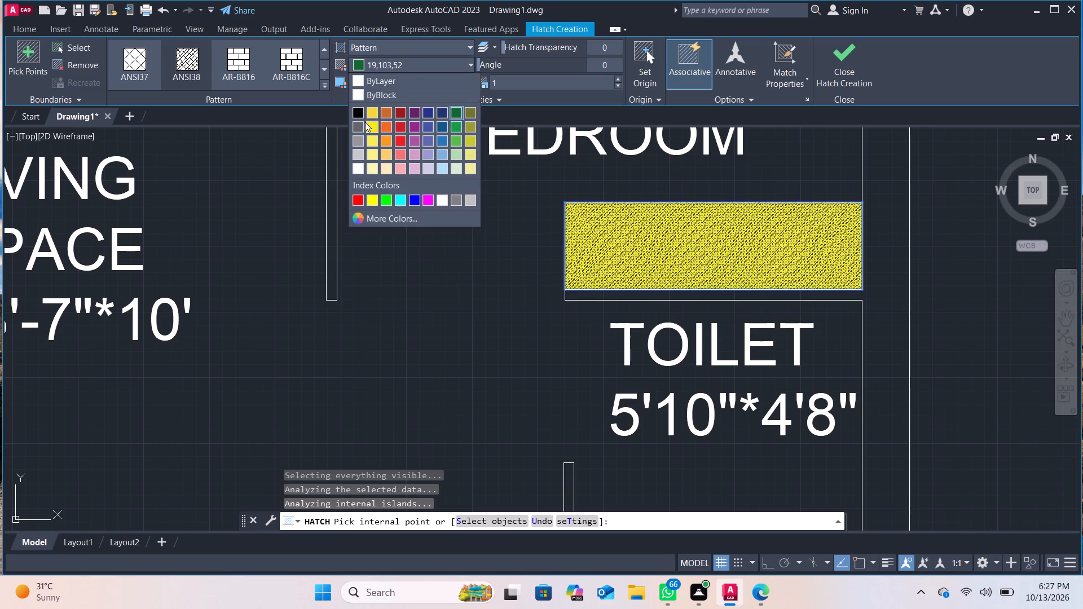
{"action": "left_click", "coordinate": [357, 152]}
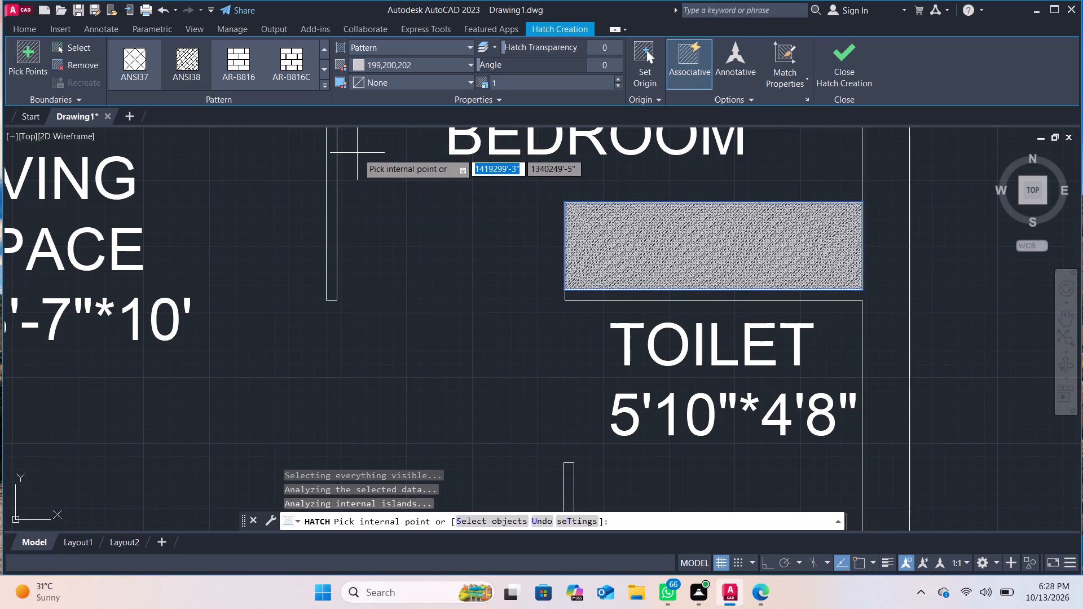
{"action": "scroll", "coordinate": [447, 273], "scroll_direction": "down", "scroll_amount": 2}
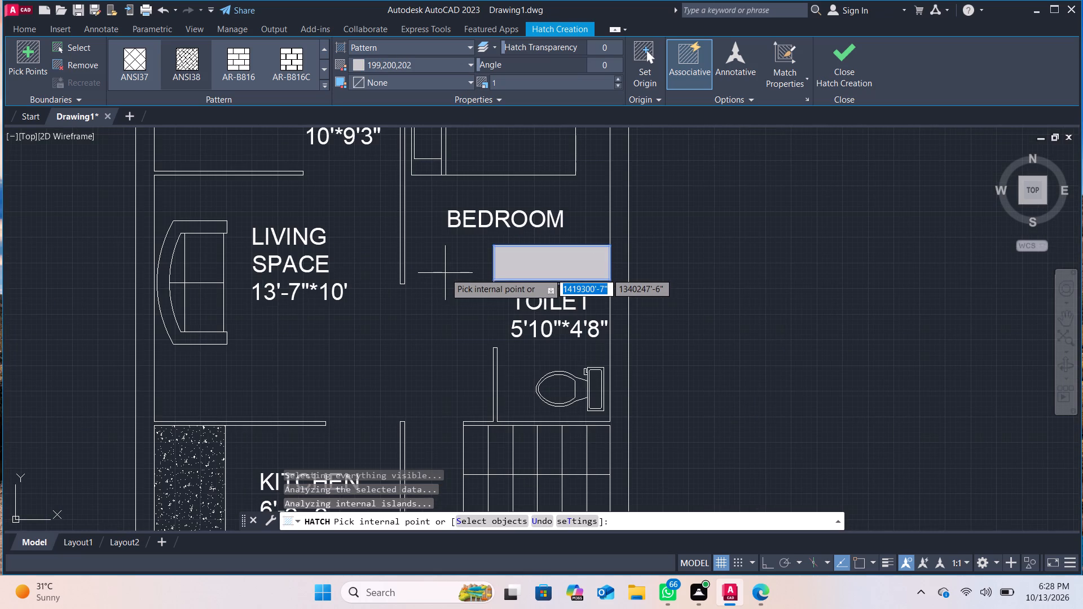
{"action": "middle_click_drag", "start_coordinate": [445, 273], "coordinate": [459, 336]}
{"action": "left_click", "coordinate": [560, 329]}
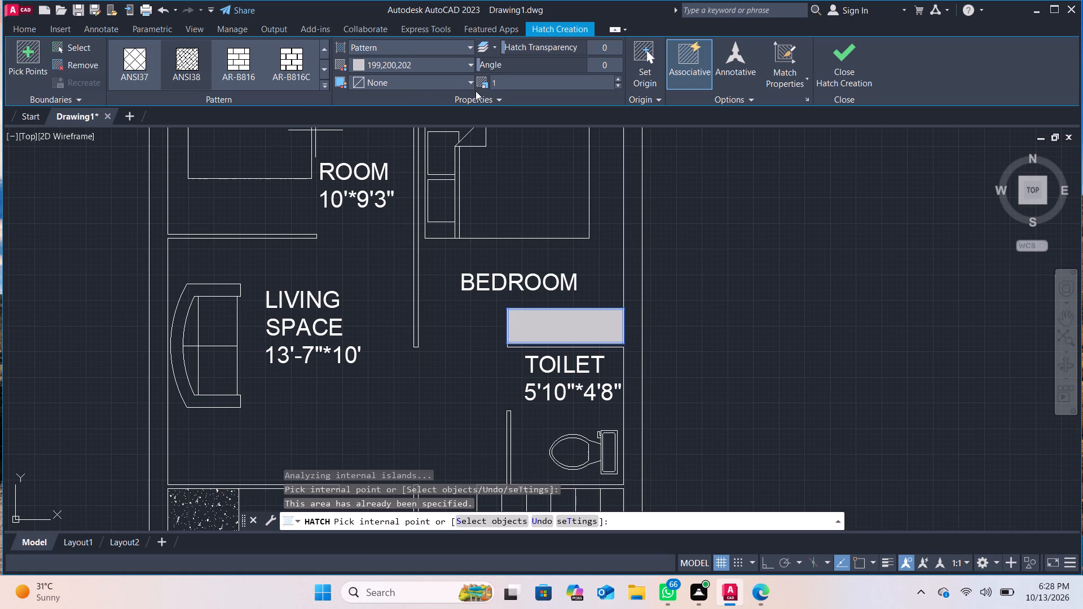
Raise the bedroom rectangle's hatch scale to 2 and finish the hatch.
{"action": "scroll", "coordinate": [592, 320], "scroll_direction": "up", "scroll_amount": 2}
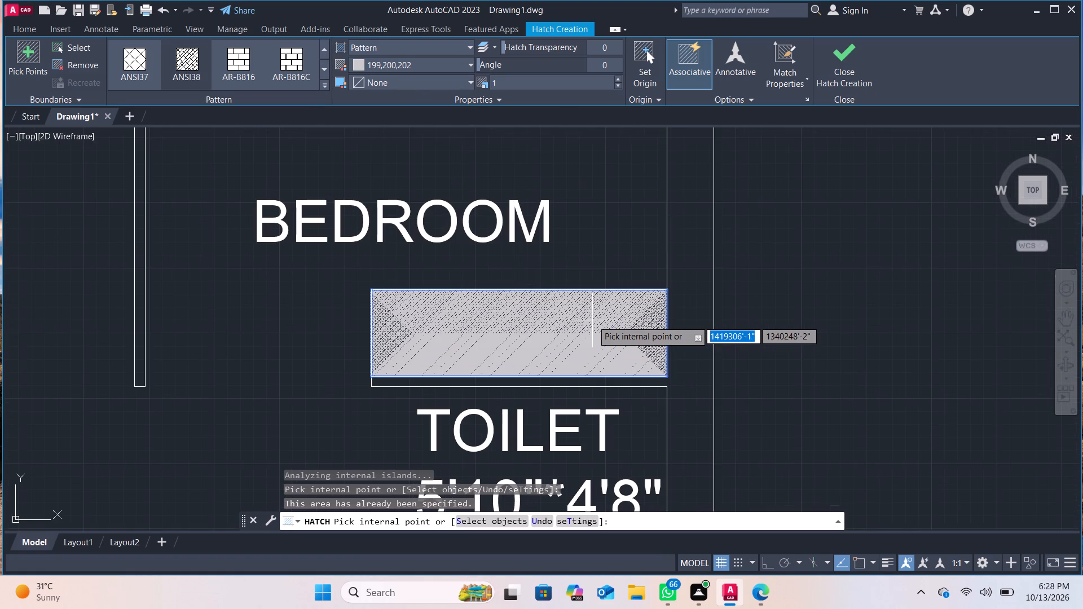
{"action": "triple_click", "coordinate": [617, 80]}
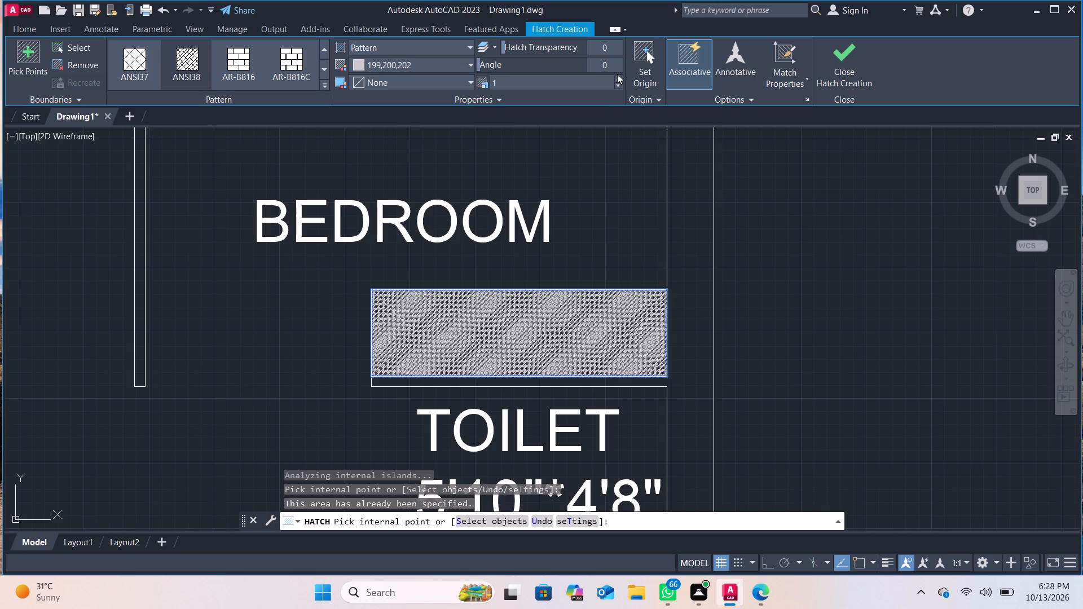
{"action": "triple_click", "coordinate": [617, 74]}
{"action": "triple_click", "coordinate": [619, 79]}
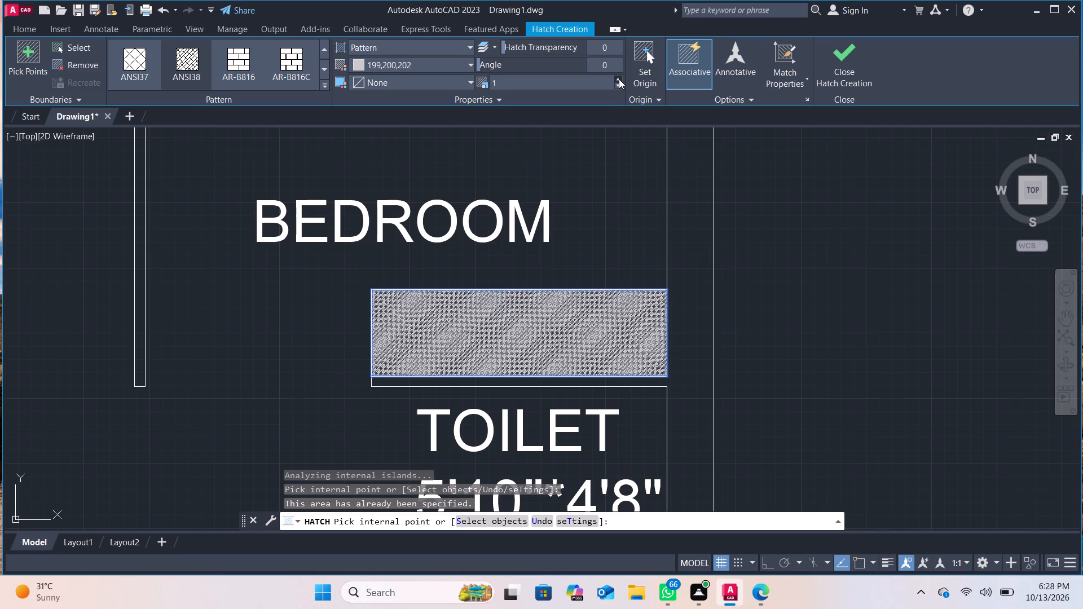
{"action": "triple_click", "coordinate": [619, 79]}
{"action": "triple_click", "coordinate": [619, 79]}
{"action": "triple_click", "coordinate": [619, 79]}
{"action": "triple_click", "coordinate": [619, 79]}
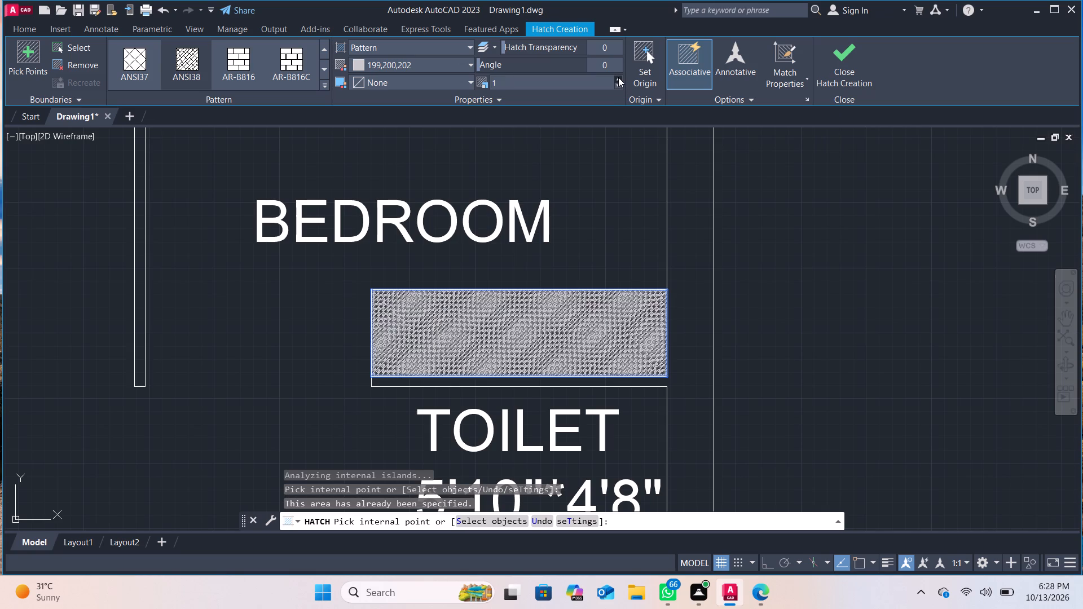
{"action": "triple_click", "coordinate": [619, 78]}
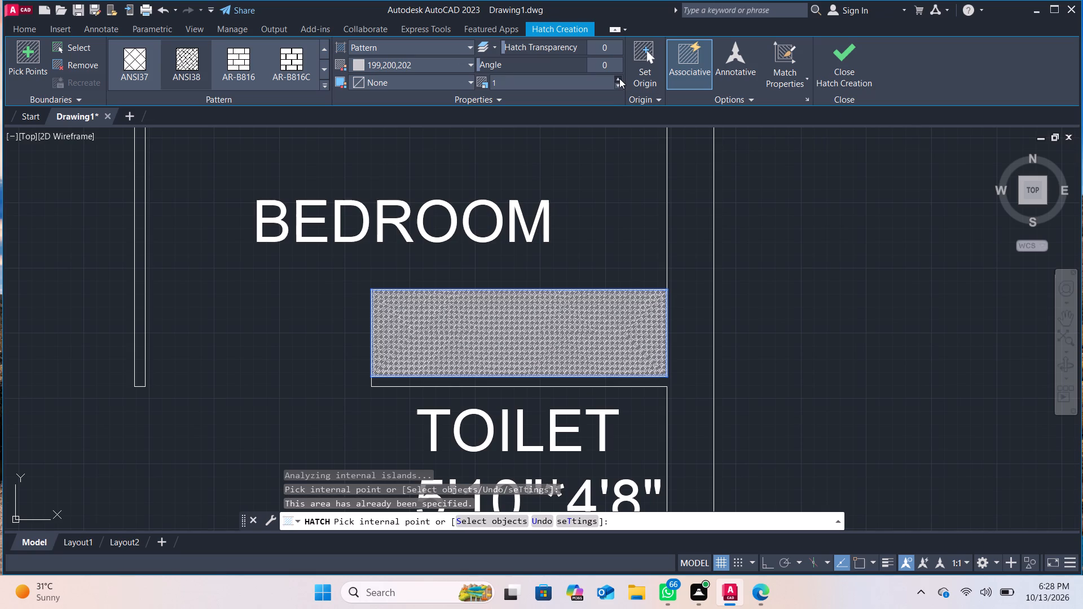
{"action": "triple_click", "coordinate": [619, 78]}
{"action": "triple_click", "coordinate": [619, 78]}
{"action": "triple_click", "coordinate": [619, 78]}
{"action": "double_click", "coordinate": [619, 78]}
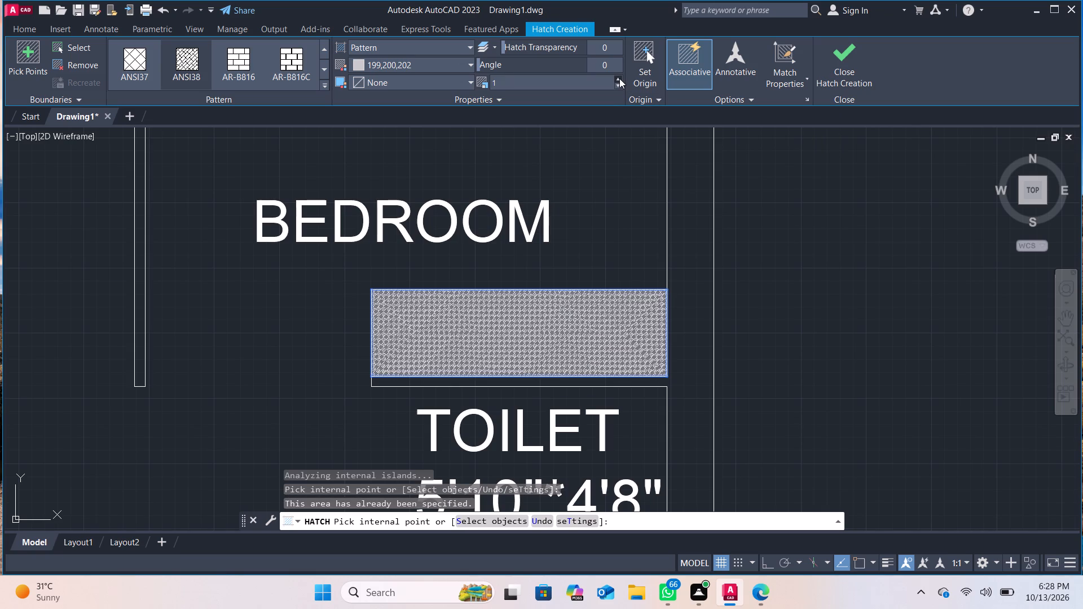
{"action": "left_click_drag", "start_coordinate": [617, 83], "coordinate": [617, 91]}
{"action": "double_click", "coordinate": [617, 91]}
{"action": "triple_click", "coordinate": [617, 81]}
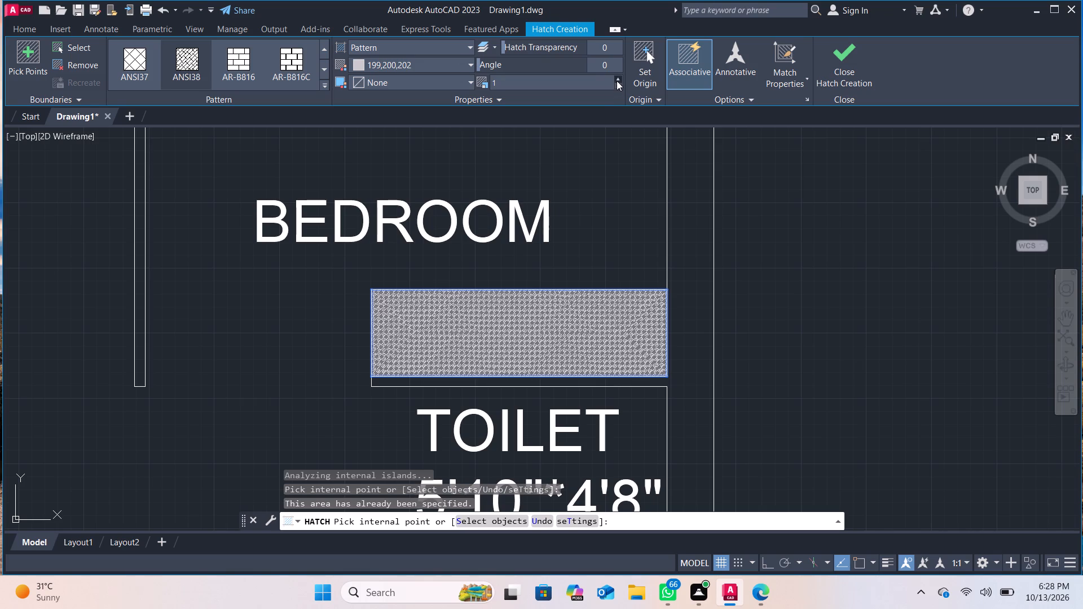
{"action": "triple_click", "coordinate": [617, 81]}
{"action": "triple_click", "coordinate": [617, 80]}
{"action": "triple_click", "coordinate": [617, 80]}
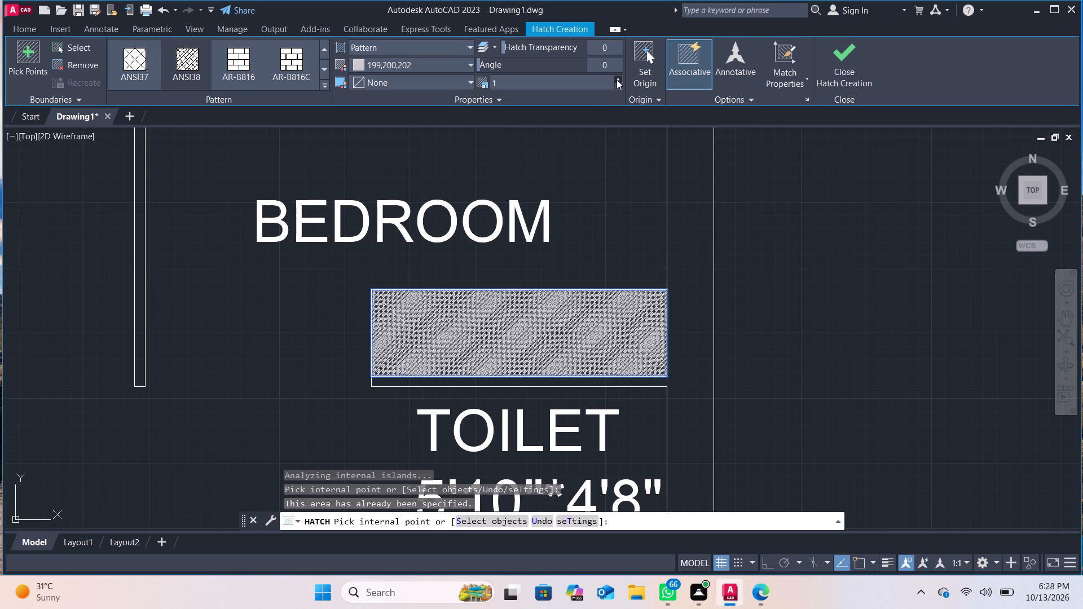
{"action": "triple_click", "coordinate": [617, 80]}
{"action": "triple_click", "coordinate": [617, 80]}
{"action": "double_click", "coordinate": [616, 81]}
{"action": "left_click", "coordinate": [615, 76]}
{"action": "scroll", "coordinate": [459, 273], "scroll_direction": "down", "scroll_amount": 3}
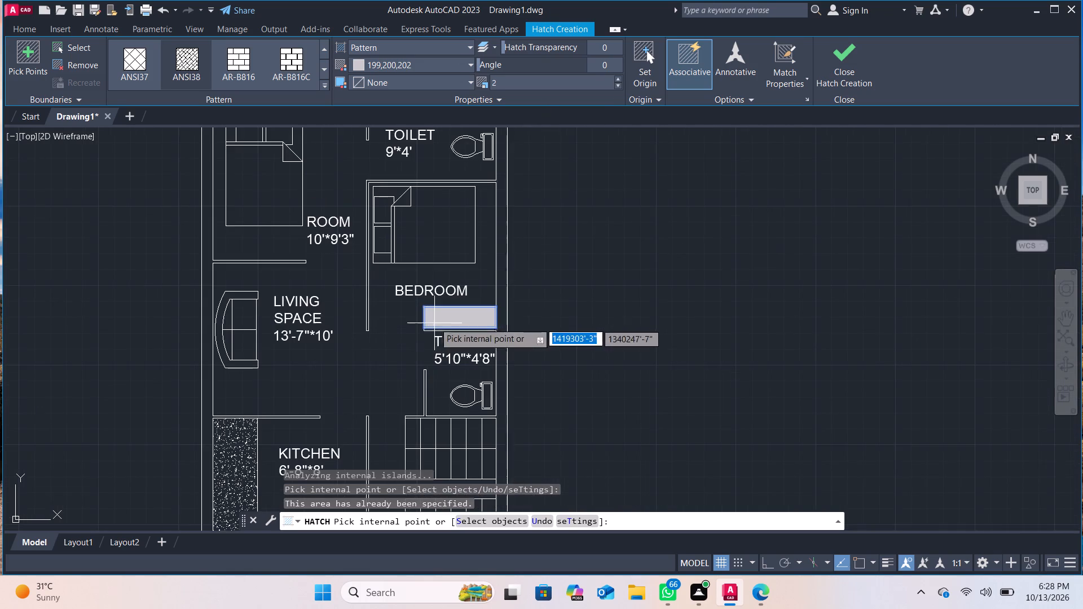
{"action": "scroll", "coordinate": [306, 307], "scroll_direction": "up", "scroll_amount": 1}
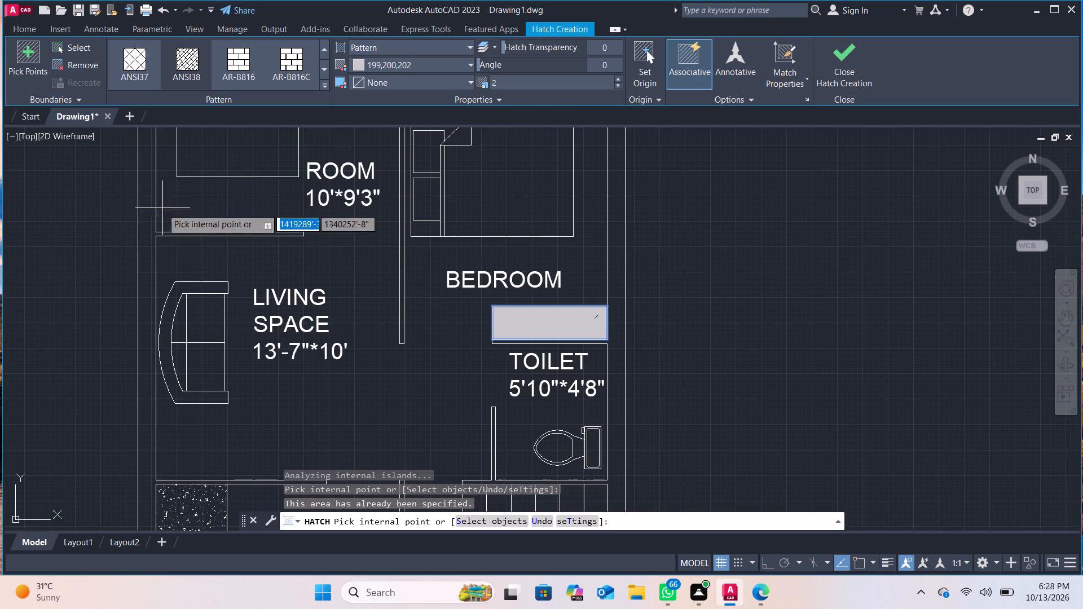
{"action": "left_click", "coordinate": [844, 71]}
Outline a rectangular strip in the 10'*9'3" room along its lower wall, with a front line about 6'-1" long reaching the outer wall.
{"action": "scroll", "coordinate": [249, 339], "scroll_direction": "up", "scroll_amount": 1}
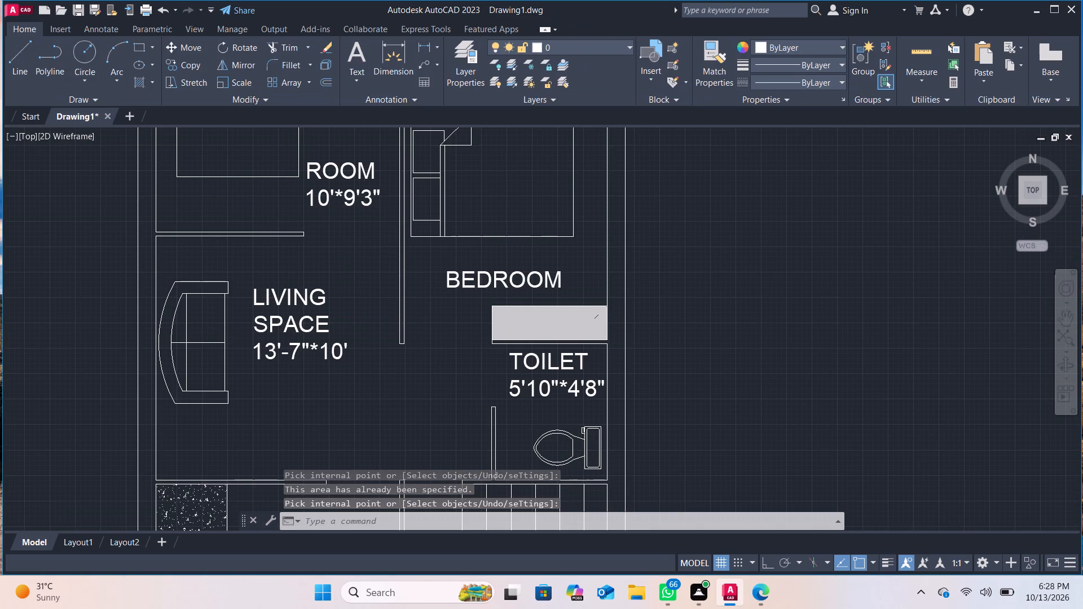
{"action": "middle_click_drag", "start_coordinate": [252, 348], "coordinate": [329, 442]}
{"action": "left_click", "coordinate": [15, 54]}
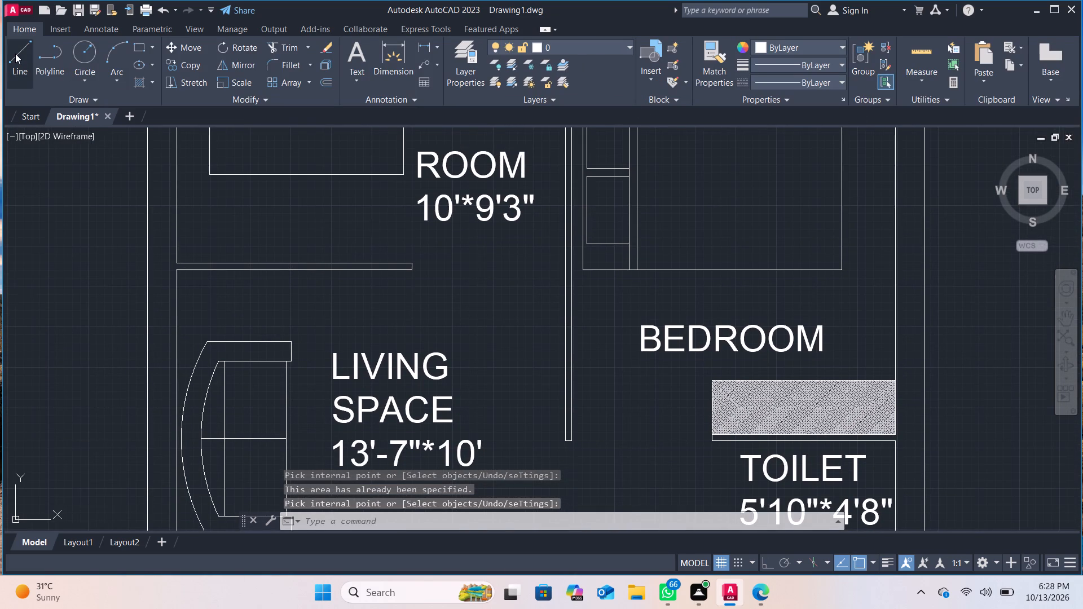
{"action": "left_click", "coordinate": [408, 261]}
{"action": "left_click", "coordinate": [409, 201]}
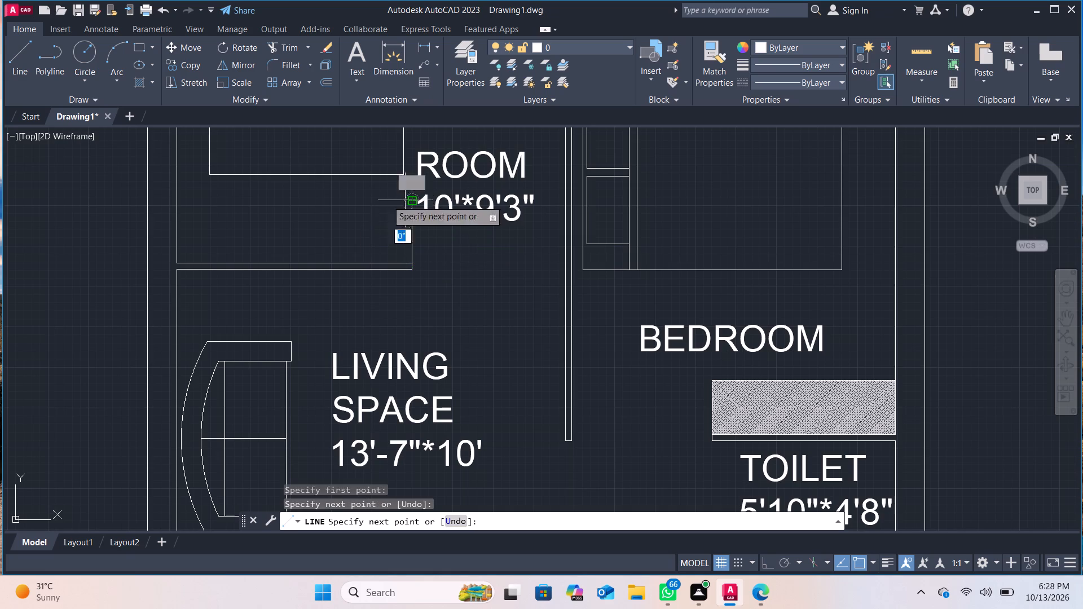
{"action": "left_click", "coordinate": [179, 198]}
{"action": "key", "text": "Escape"}
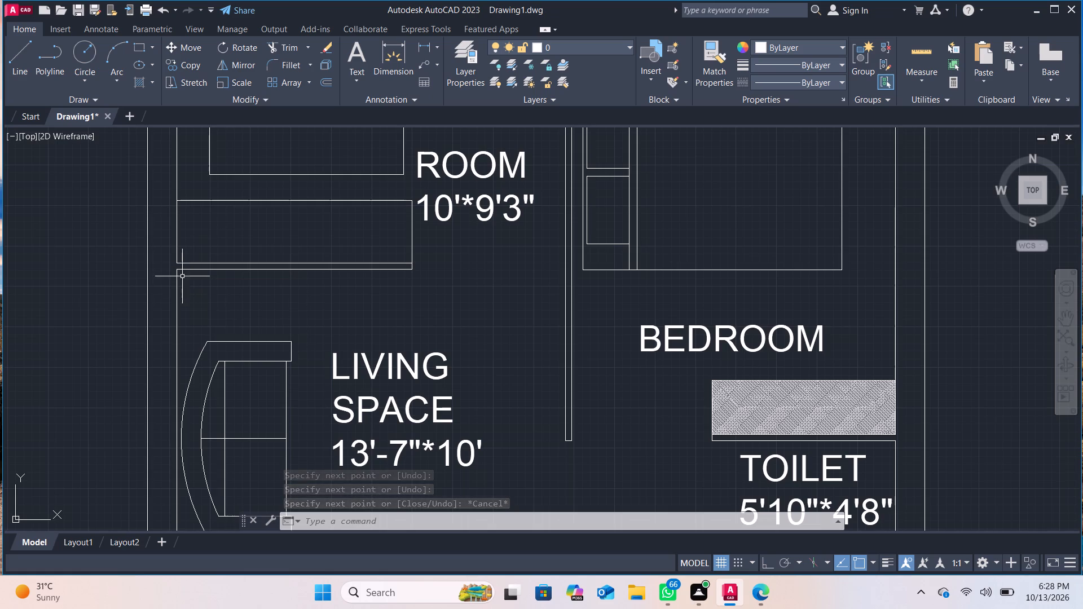
Hatch the new rectangle below the bed in the 10'*9'3" room with the AR-B816C pattern.
{"action": "left_click", "coordinate": [152, 77]}
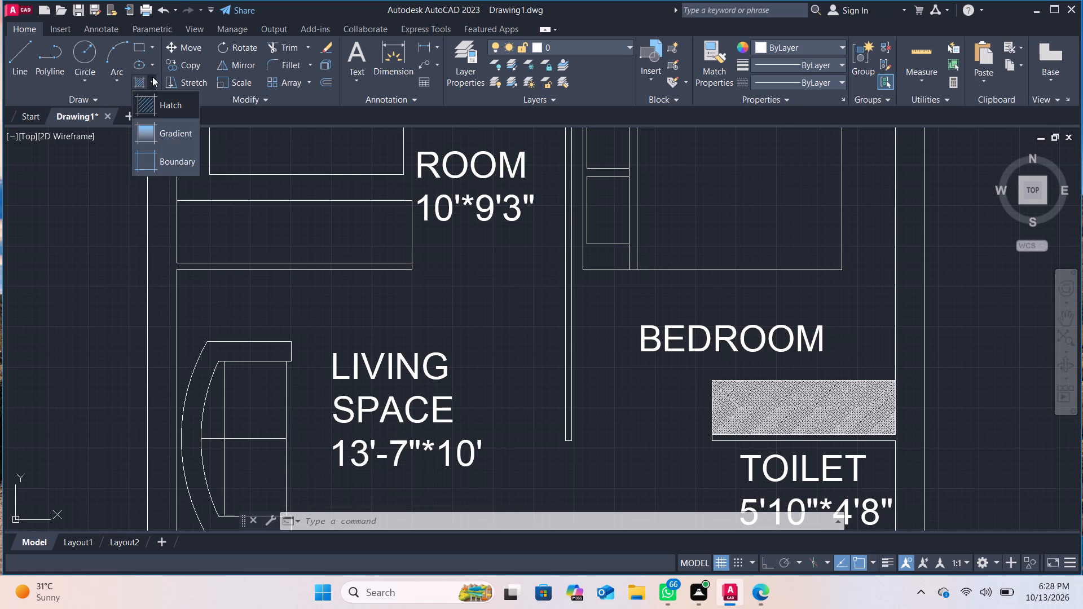
{"action": "left_click", "coordinate": [153, 99]}
{"action": "left_click", "coordinate": [376, 45]}
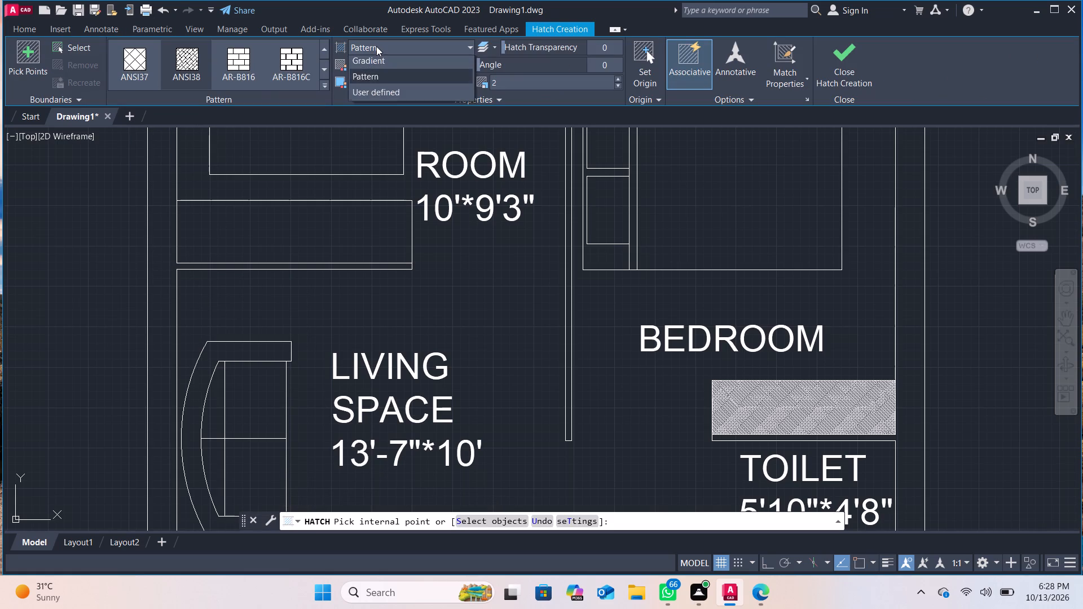
{"action": "left_click", "coordinate": [376, 47]}
{"action": "left_click", "coordinate": [289, 69]}
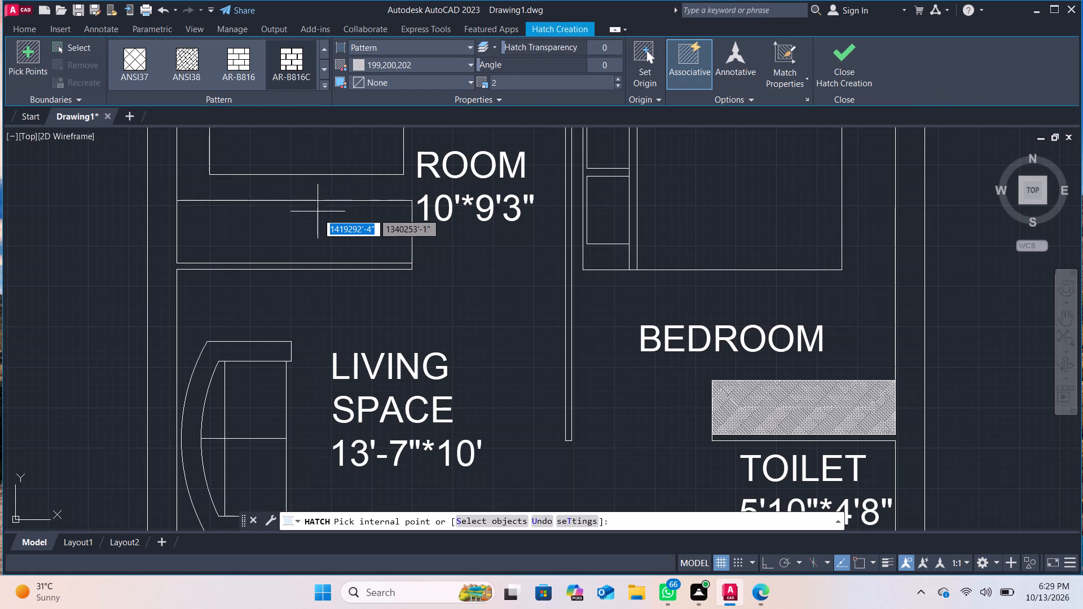
{"action": "left_click", "coordinate": [318, 215]}
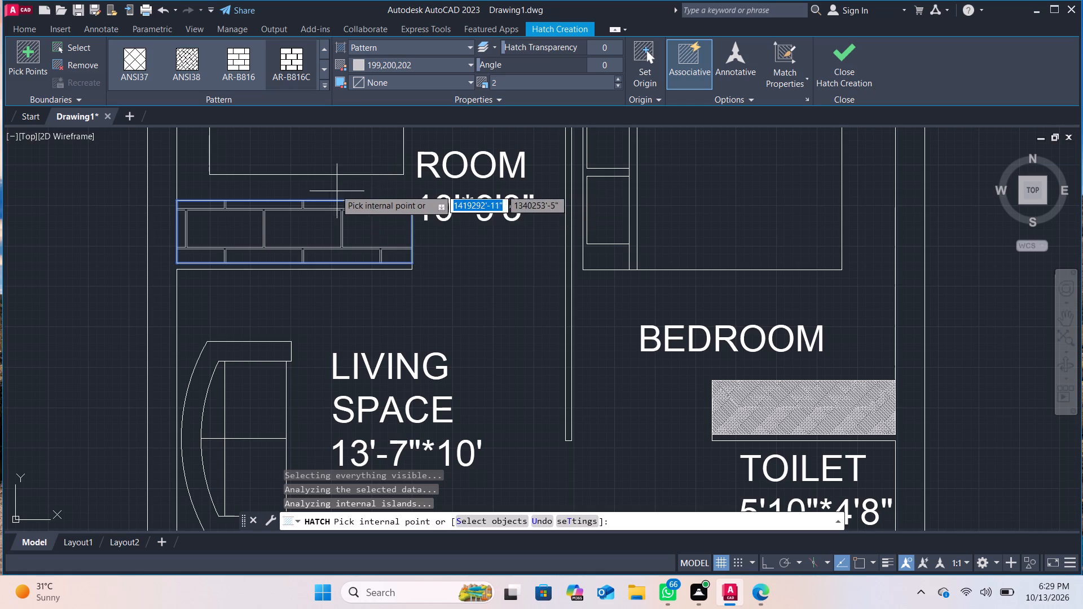
Increase the scale of the room rectangle's block hatch so that two courses of blocks fill the strip.
{"action": "scroll", "coordinate": [343, 223], "scroll_direction": "down", "scroll_amount": 1}
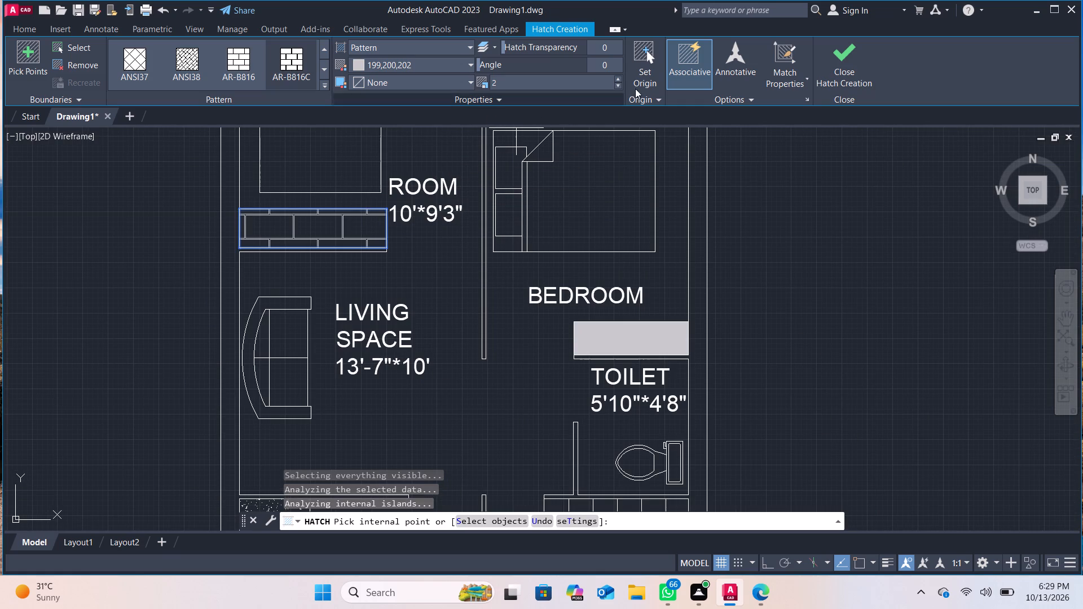
{"action": "triple_click", "coordinate": [619, 82]}
{"action": "triple_click", "coordinate": [619, 82]}
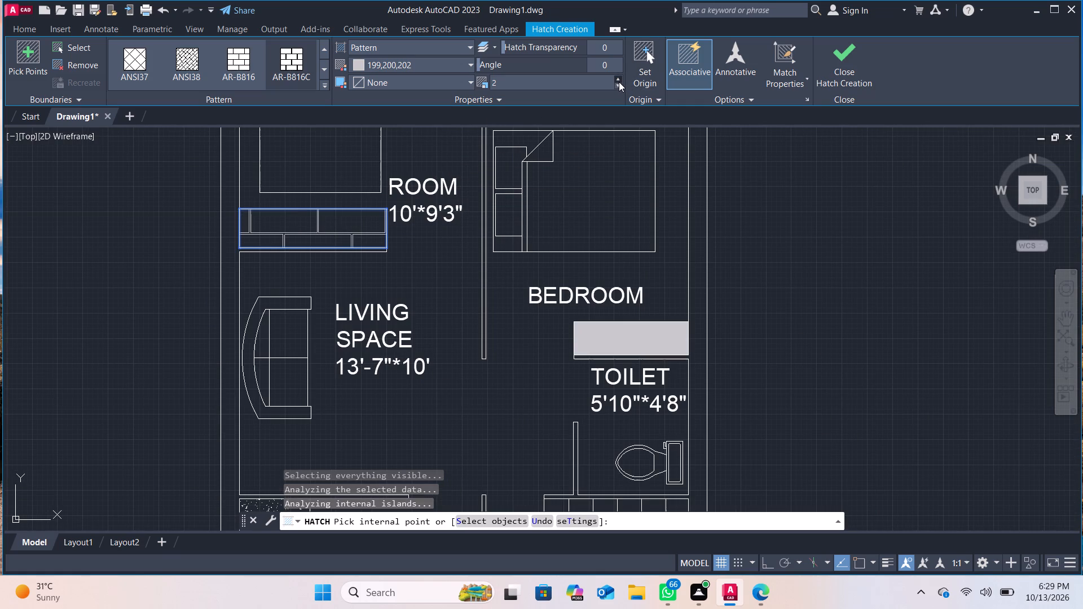
{"action": "triple_click", "coordinate": [619, 82]}
{"action": "triple_click", "coordinate": [619, 82]}
{"action": "triple_click", "coordinate": [618, 82]}
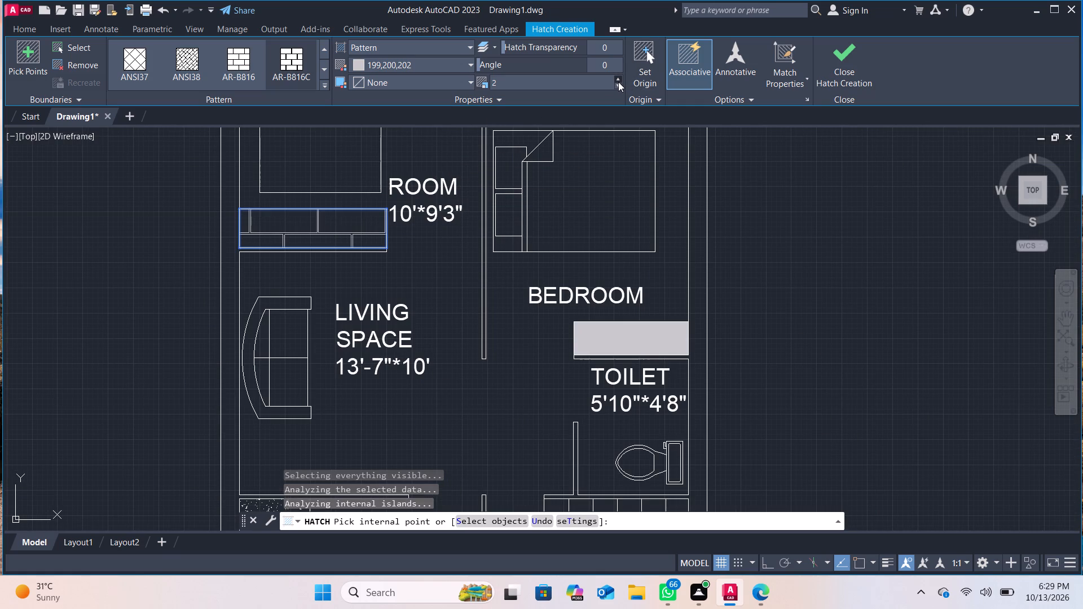
{"action": "triple_click", "coordinate": [618, 82]}
{"action": "triple_click", "coordinate": [618, 82]}
{"action": "triple_click", "coordinate": [618, 82]}
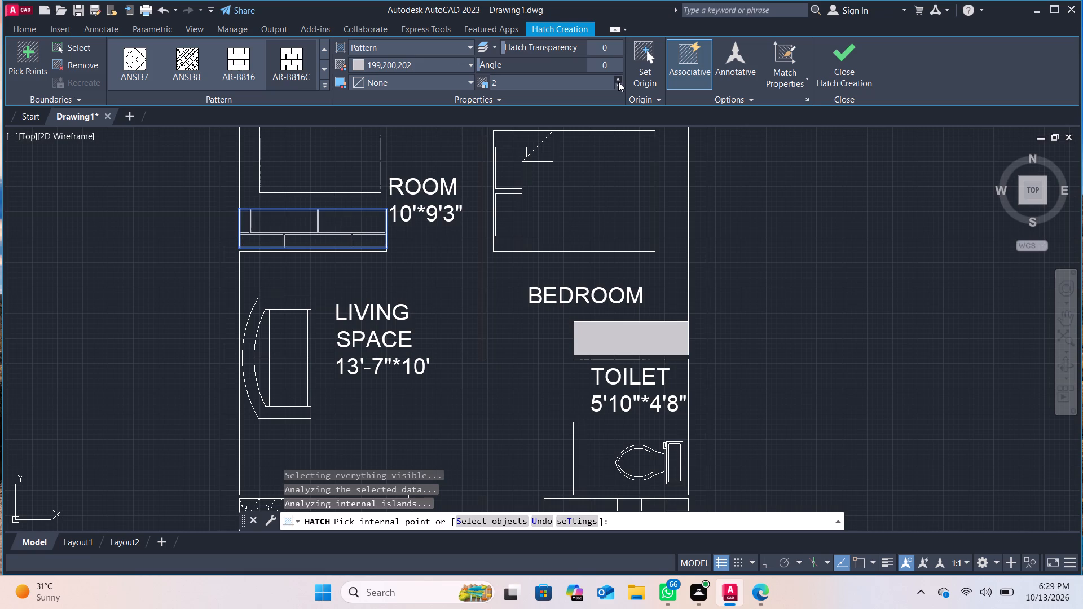
{"action": "triple_click", "coordinate": [618, 82]}
{"action": "double_click", "coordinate": [618, 82]}
{"action": "double_click", "coordinate": [618, 82]}
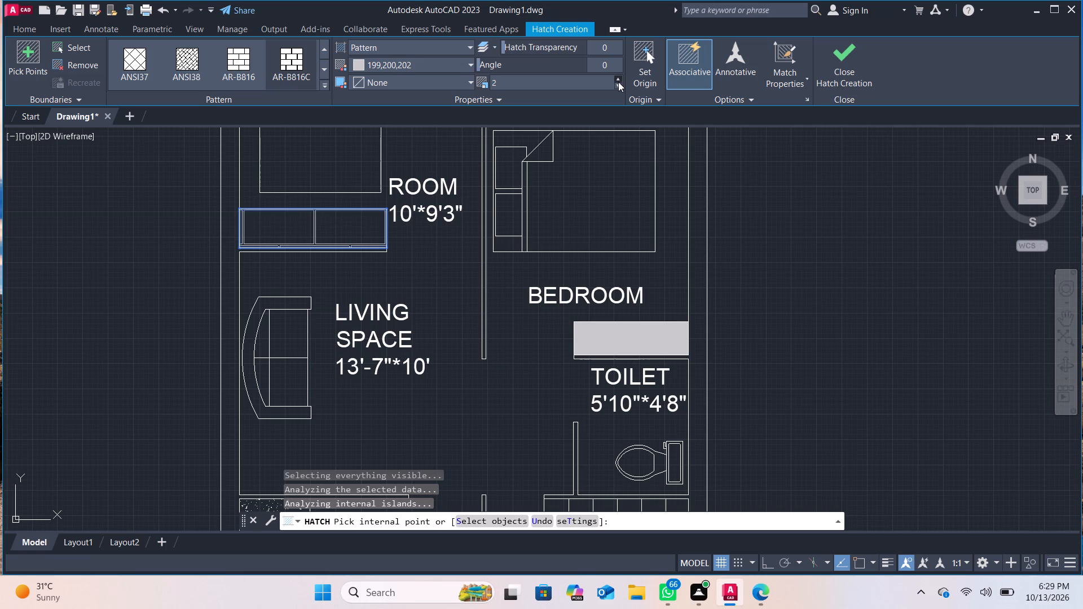
{"action": "triple_click", "coordinate": [618, 83]}
{"action": "triple_click", "coordinate": [618, 83]}
{"action": "triple_click", "coordinate": [618, 83]}
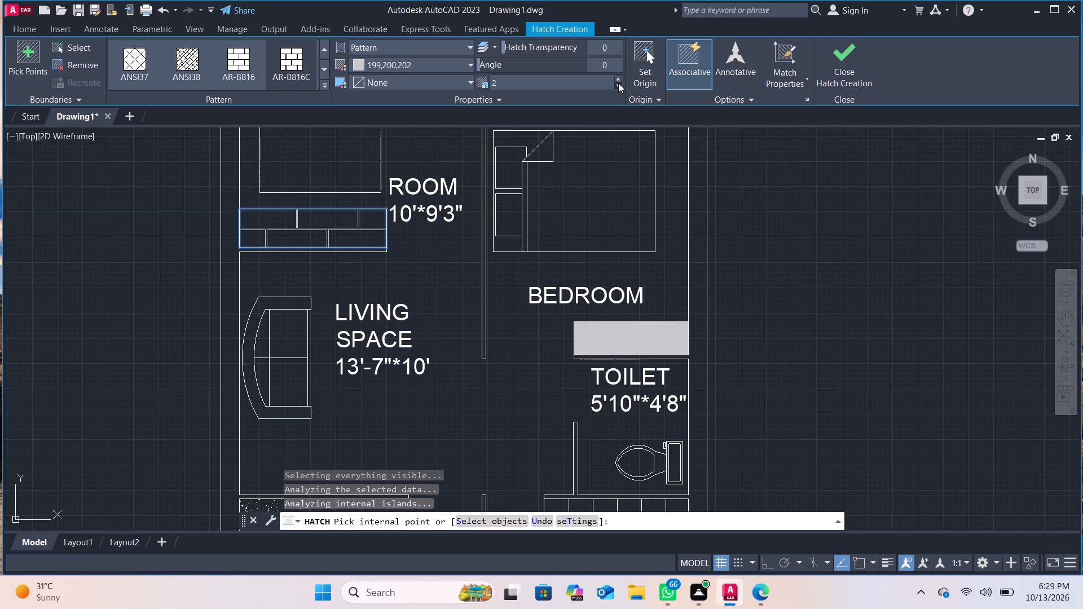
{"action": "triple_click", "coordinate": [618, 83]}
{"action": "triple_click", "coordinate": [618, 83]}
{"action": "triple_click", "coordinate": [618, 83]}
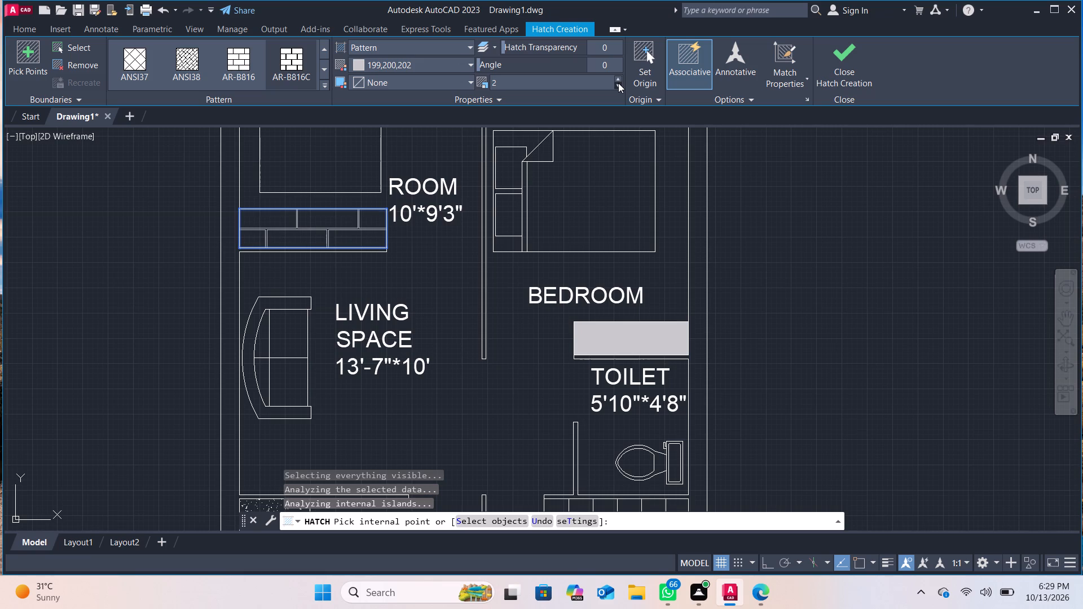
{"action": "double_click", "coordinate": [618, 83]}
{"action": "triple_click", "coordinate": [618, 83]}
{"action": "triple_click", "coordinate": [618, 83]}
Check the block hatch against the whole floor plan and up close, and finish the hatch.
{"action": "scroll", "coordinate": [471, 238], "scroll_direction": "down", "scroll_amount": 3}
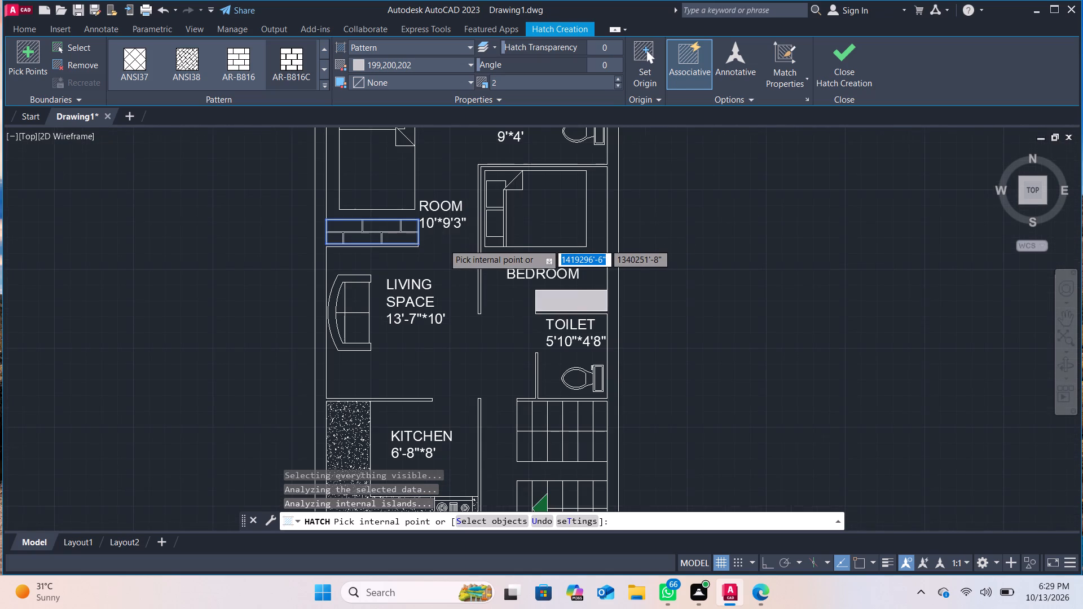
{"action": "scroll", "coordinate": [443, 244], "scroll_direction": "down", "scroll_amount": 1}
{"action": "middle_click_drag", "start_coordinate": [443, 244], "coordinate": [450, 289]}
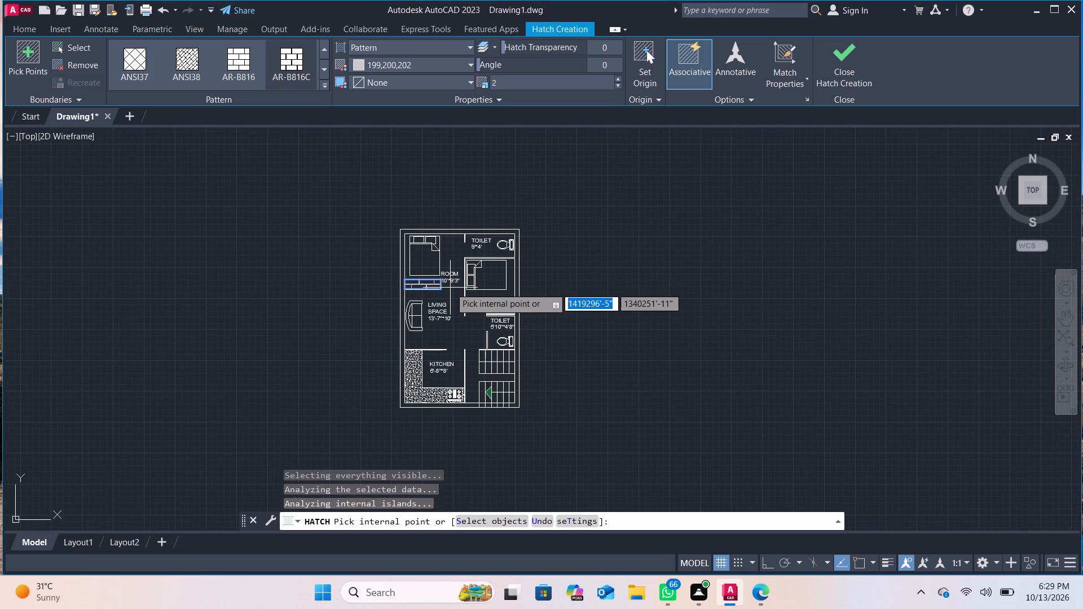
{"action": "scroll", "coordinate": [450, 288], "scroll_direction": "down", "scroll_amount": 1}
{"action": "middle_click_drag", "start_coordinate": [449, 289], "coordinate": [452, 351]}
{"action": "scroll", "coordinate": [451, 341], "scroll_direction": "up", "scroll_amount": 2}
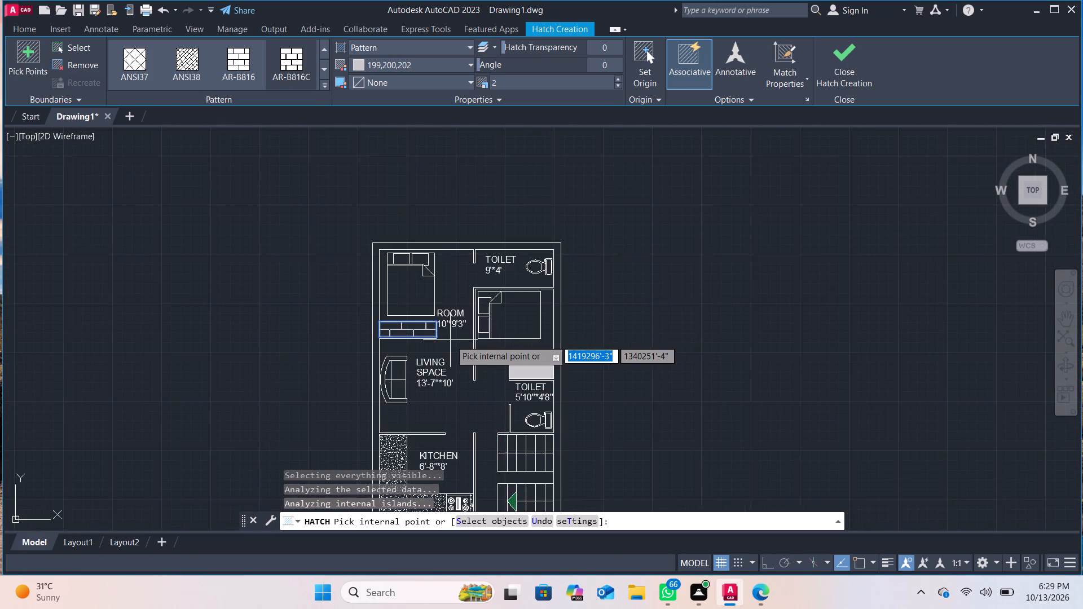
{"action": "scroll", "coordinate": [450, 340], "scroll_direction": "up", "scroll_amount": 3}
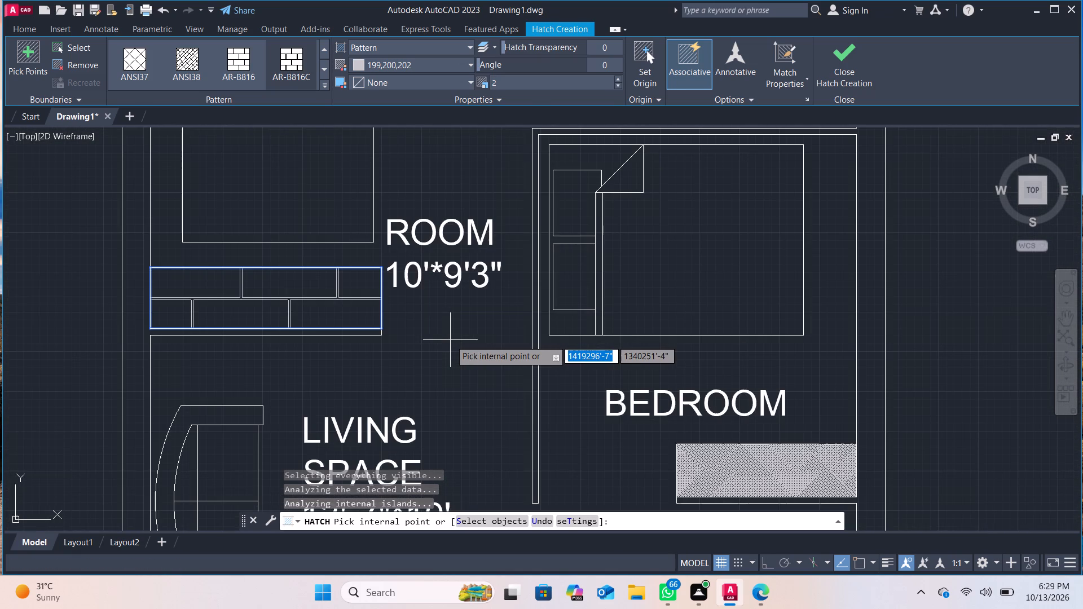
{"action": "scroll", "coordinate": [370, 313], "scroll_direction": "down", "scroll_amount": 2}
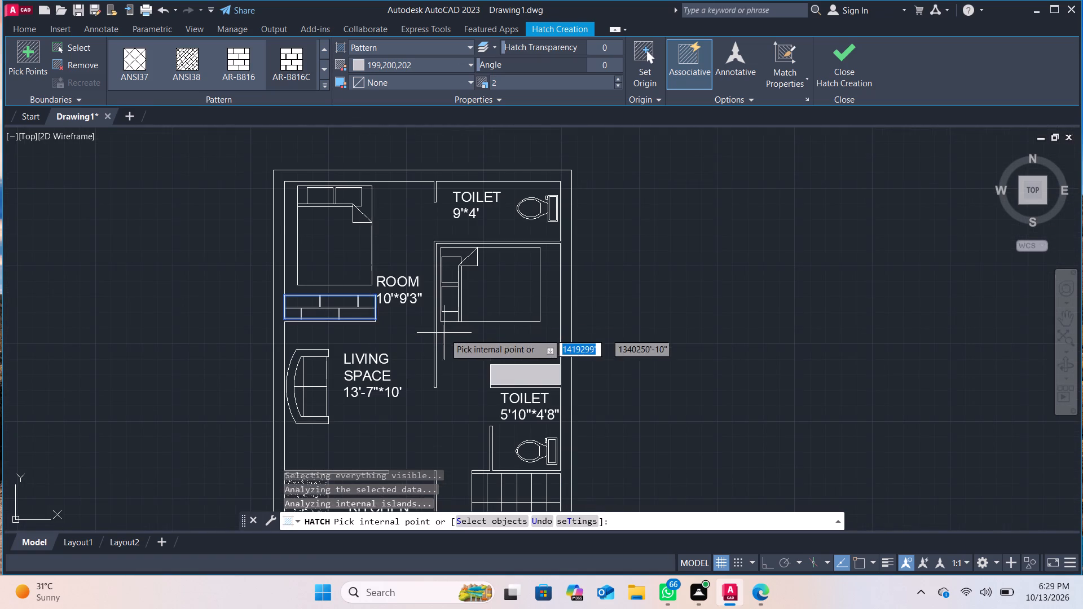
{"action": "middle_click_drag", "start_coordinate": [446, 334], "coordinate": [449, 372]}
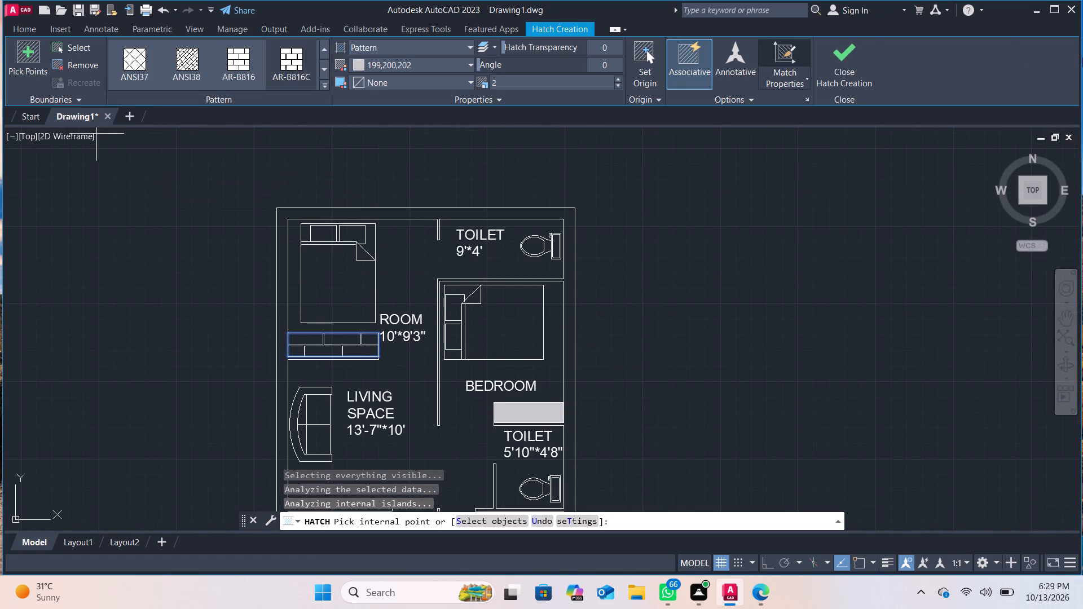
{"action": "left_click", "coordinate": [855, 61]}
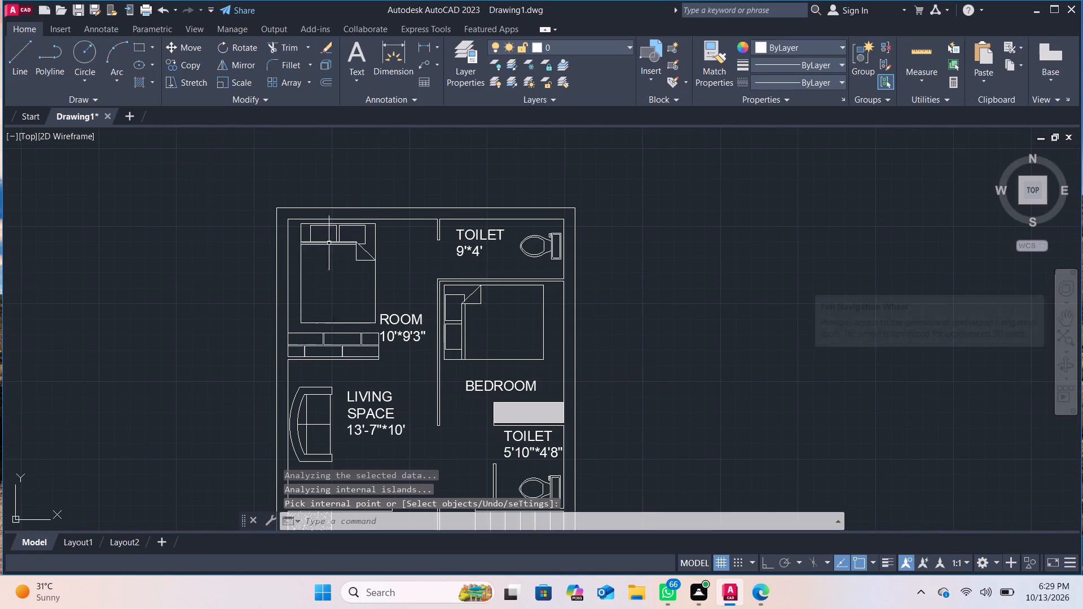
{"action": "scroll", "coordinate": [213, 204], "scroll_direction": "up", "scroll_amount": 1}
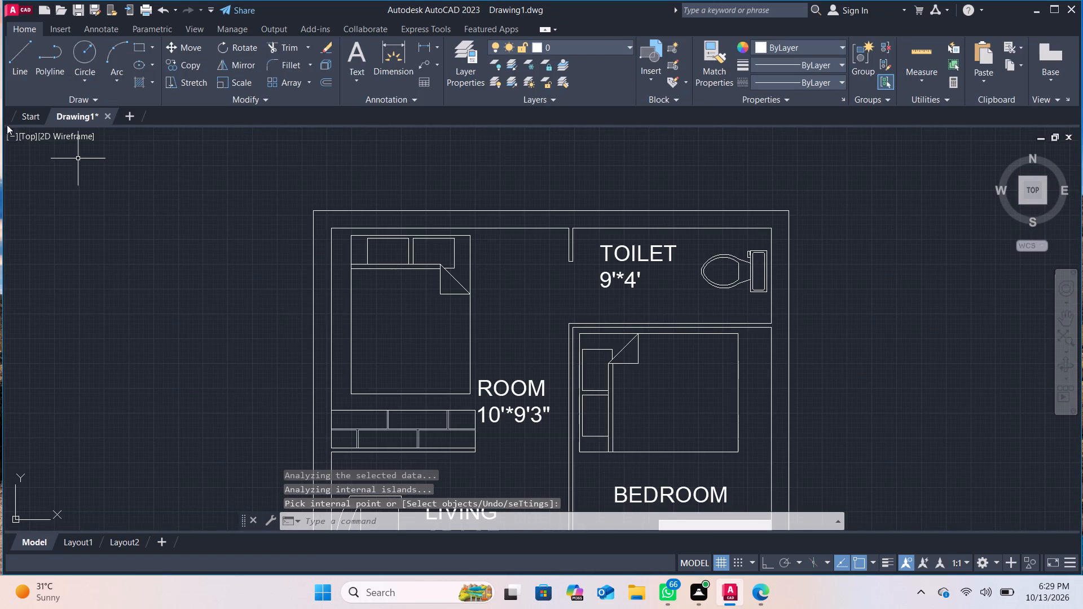
Draw a window in the upper outer wall above the 10'*9'3" room's bed, with two lines across the wall joined by a centre line.
{"action": "left_click", "coordinate": [19, 55]}
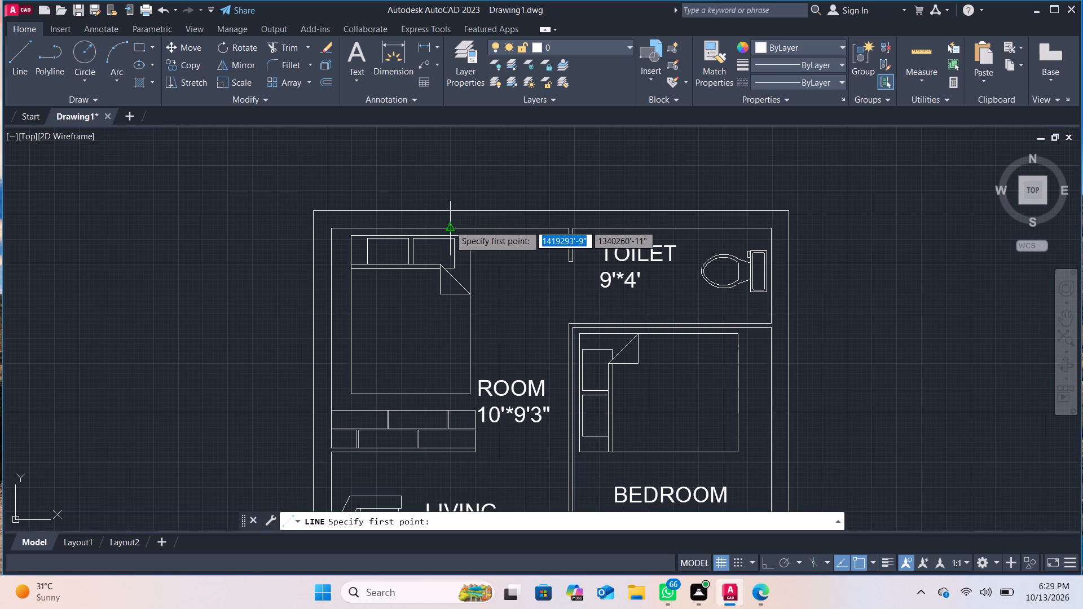
{"action": "left_click", "coordinate": [391, 210]}
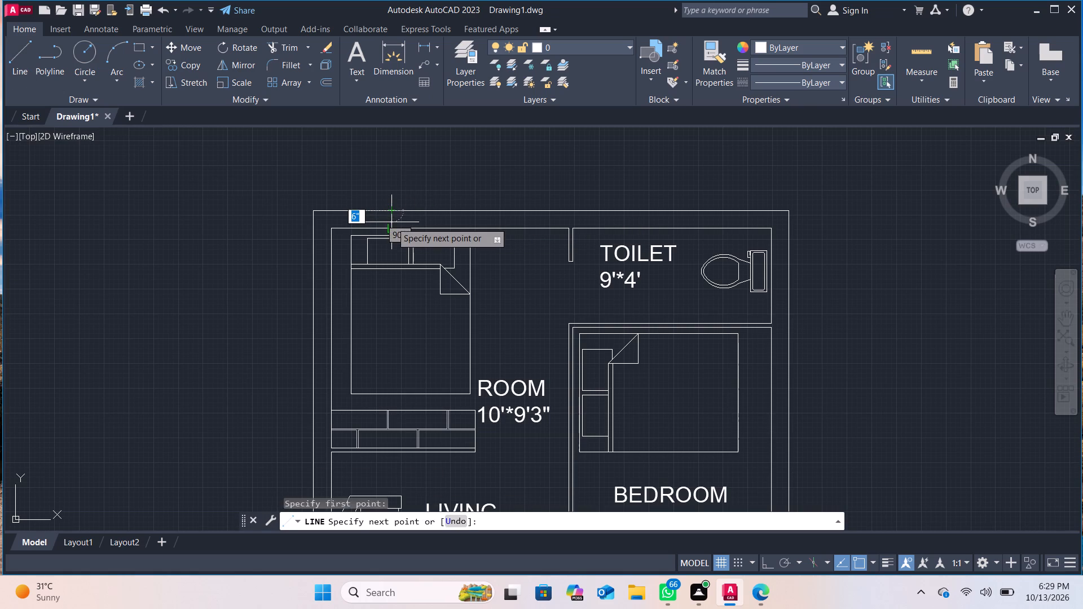
{"action": "left_click", "coordinate": [391, 223]}
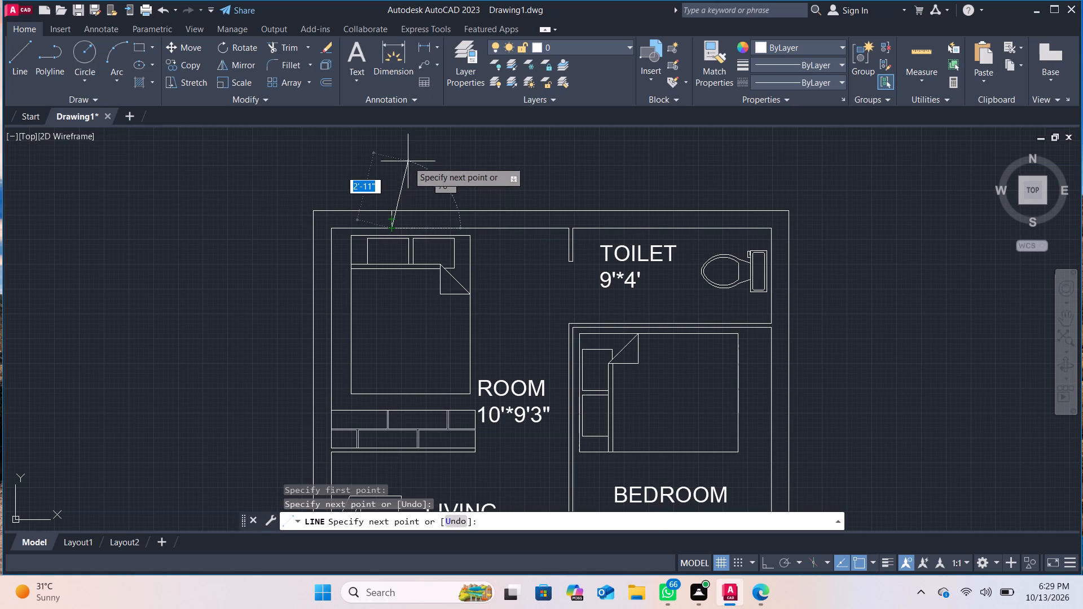
{"action": "key", "text": "Escape"}
{"action": "left_click", "coordinate": [7, 52]}
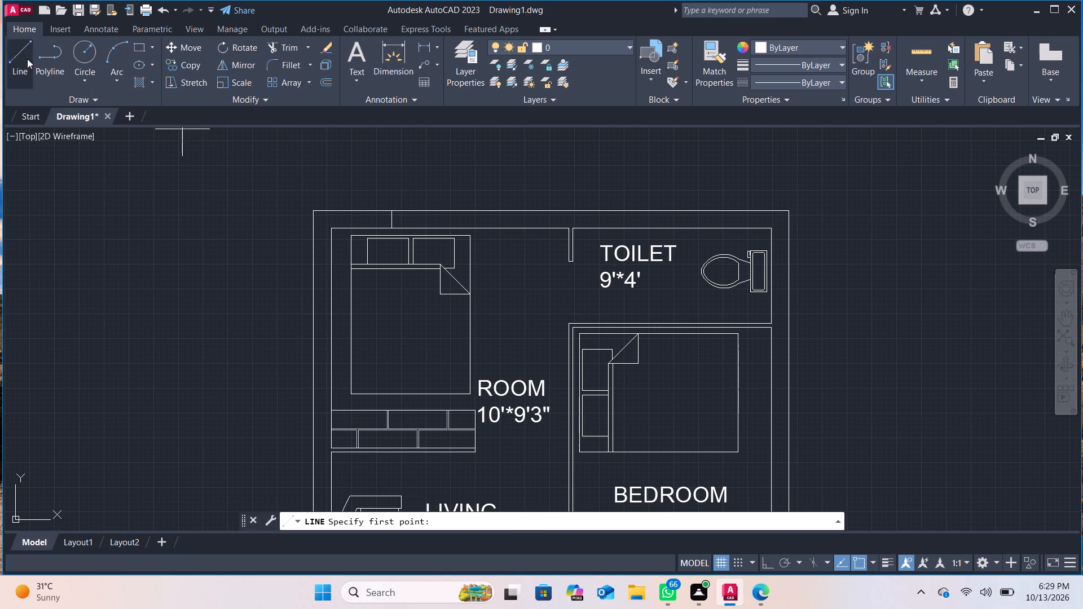
{"action": "left_click", "coordinate": [492, 210]}
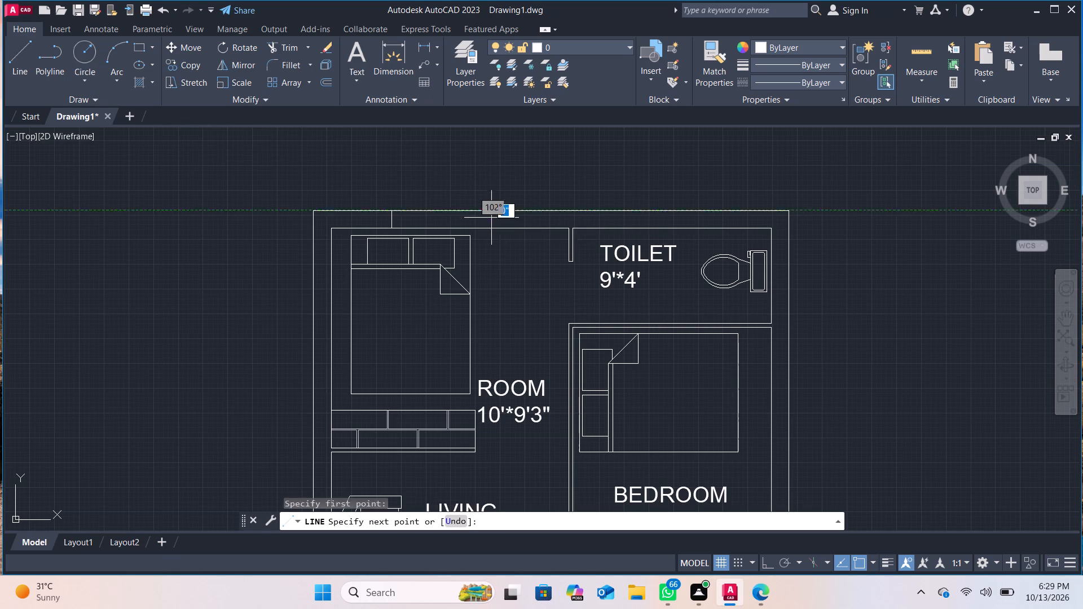
{"action": "left_click", "coordinate": [491, 229]}
{"action": "key", "text": "Escape"}
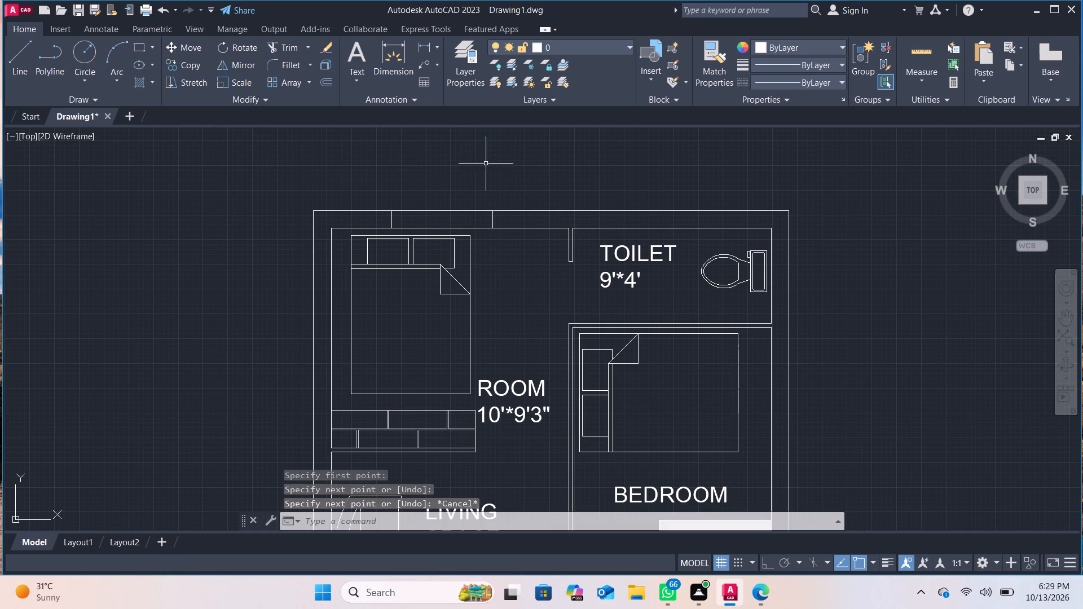
{"action": "left_click", "coordinate": [25, 63]}
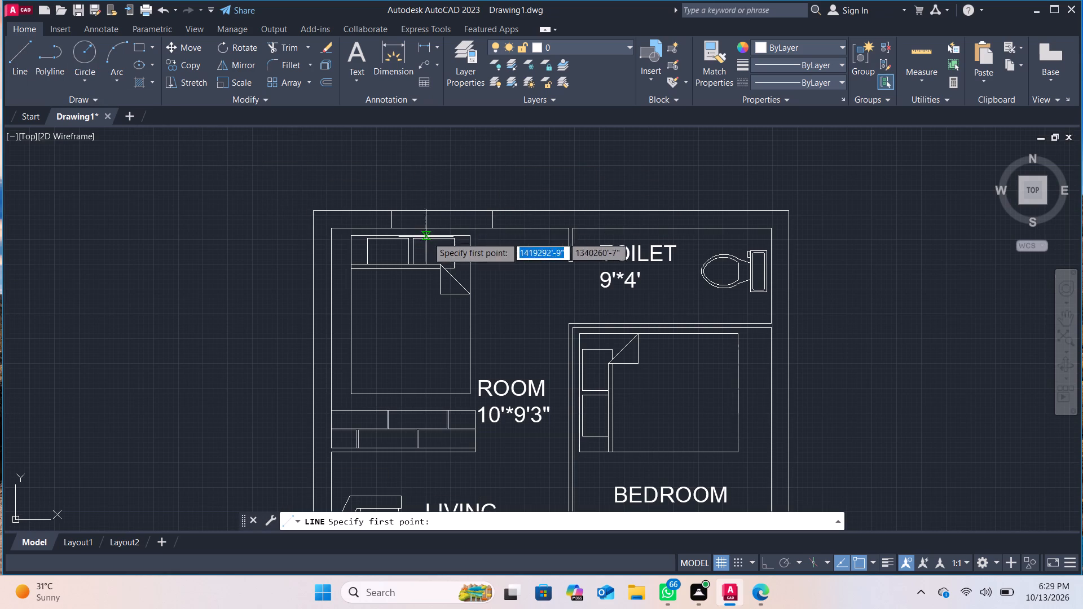
{"action": "left_click", "coordinate": [395, 220]}
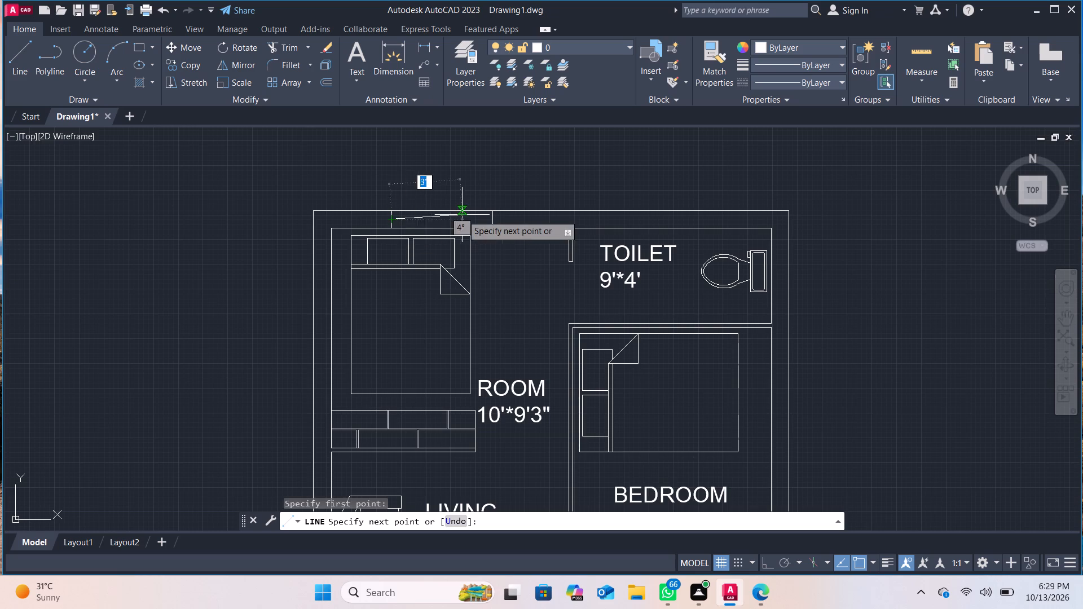
{"action": "left_click", "coordinate": [490, 216]}
{"action": "key", "text": "Escape"}
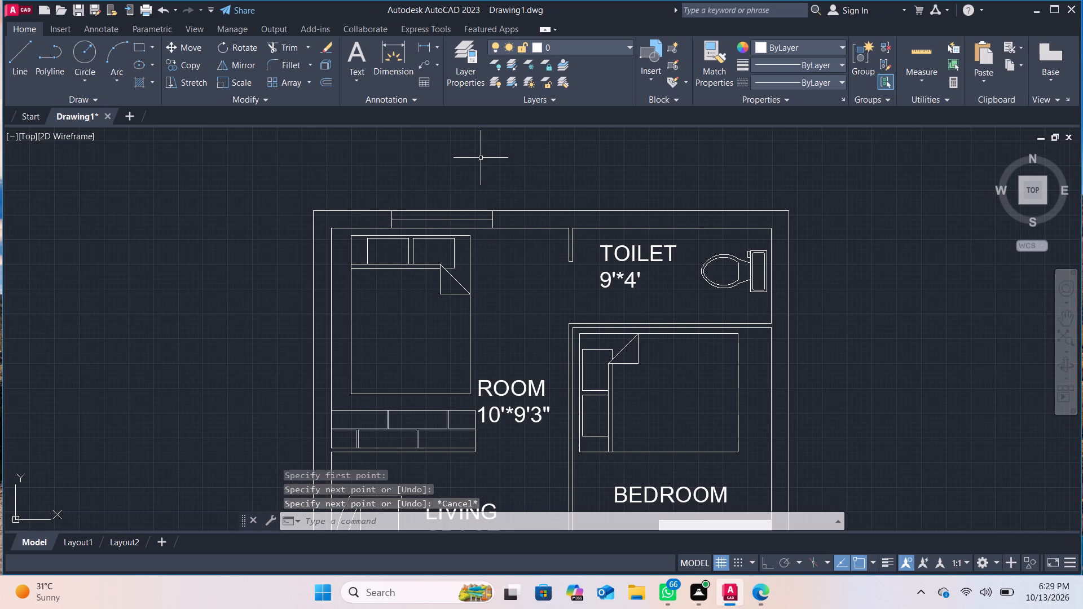
Draw a window about 3'-6" long in the side outer wall beside the same bed, with two cross lines joined by a centre line.
{"action": "middle_click_drag", "start_coordinate": [532, 288], "coordinate": [509, 141]}
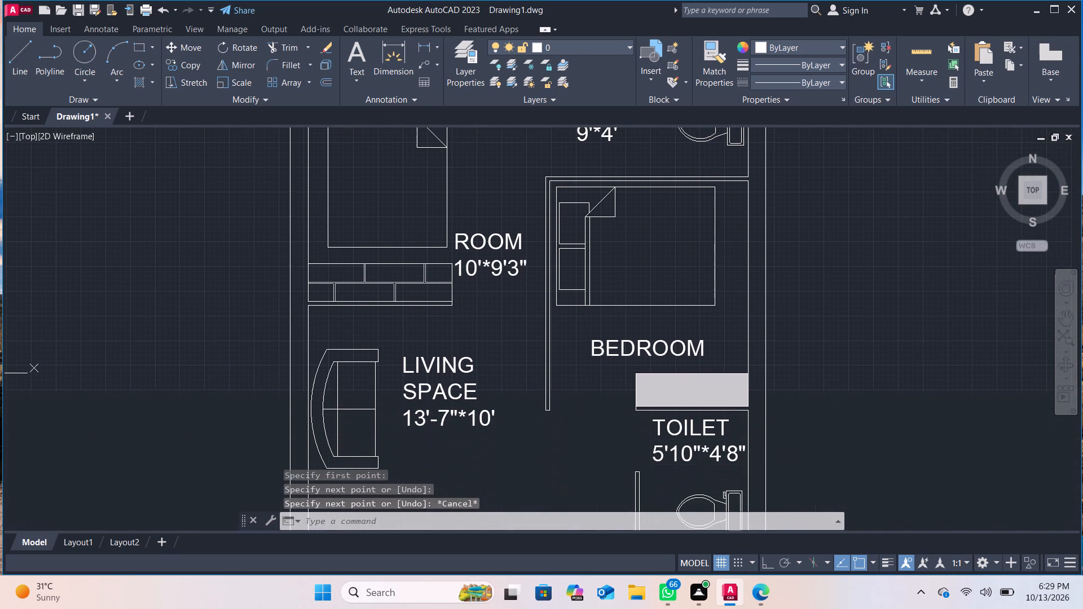
{"action": "scroll", "coordinate": [502, 178], "scroll_direction": "down", "scroll_amount": 1}
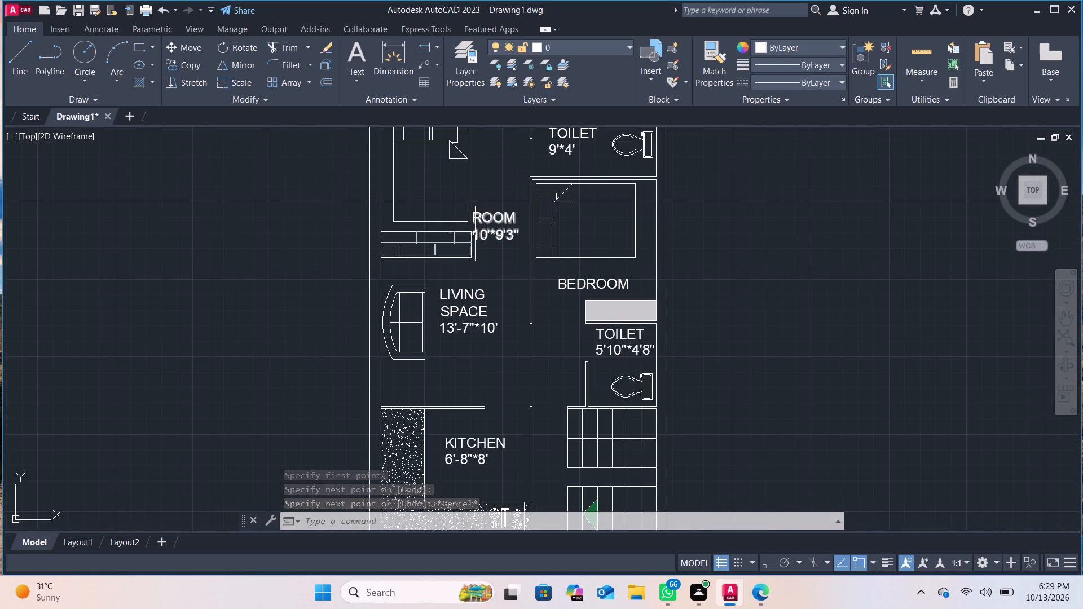
{"action": "middle_click_drag", "start_coordinate": [471, 254], "coordinate": [494, 343]}
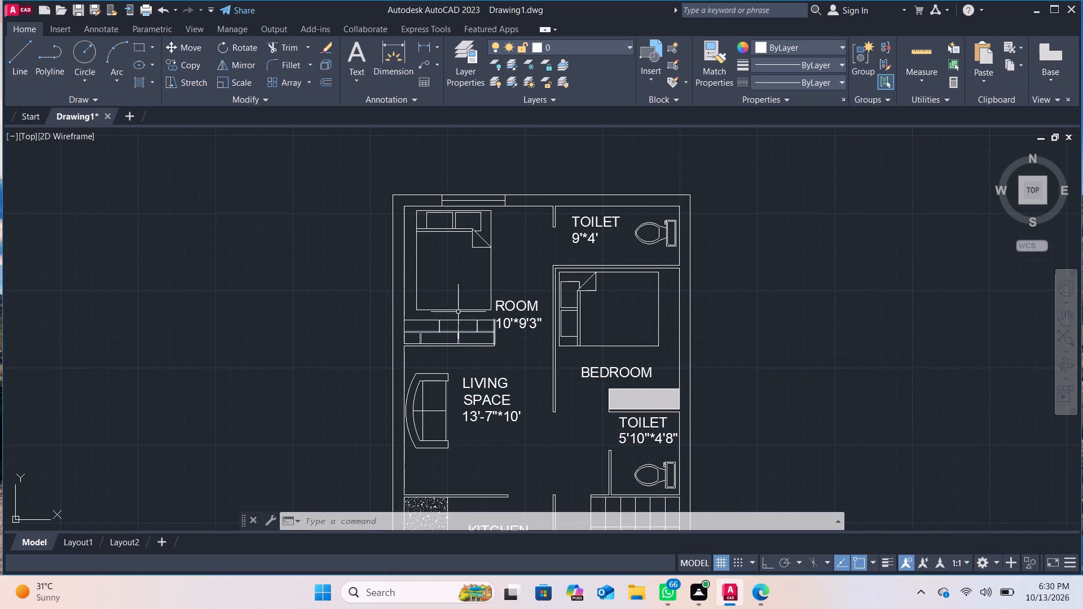
{"action": "scroll", "coordinate": [67, 134], "scroll_direction": "up", "scroll_amount": 1}
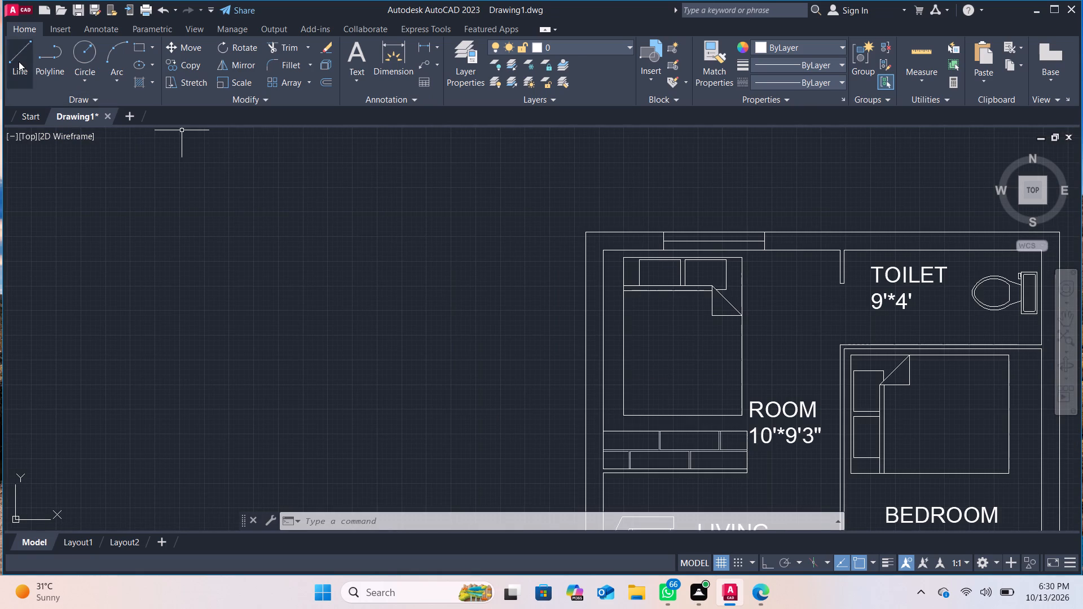
{"action": "left_click", "coordinate": [19, 61]}
{"action": "left_click", "coordinate": [585, 311]}
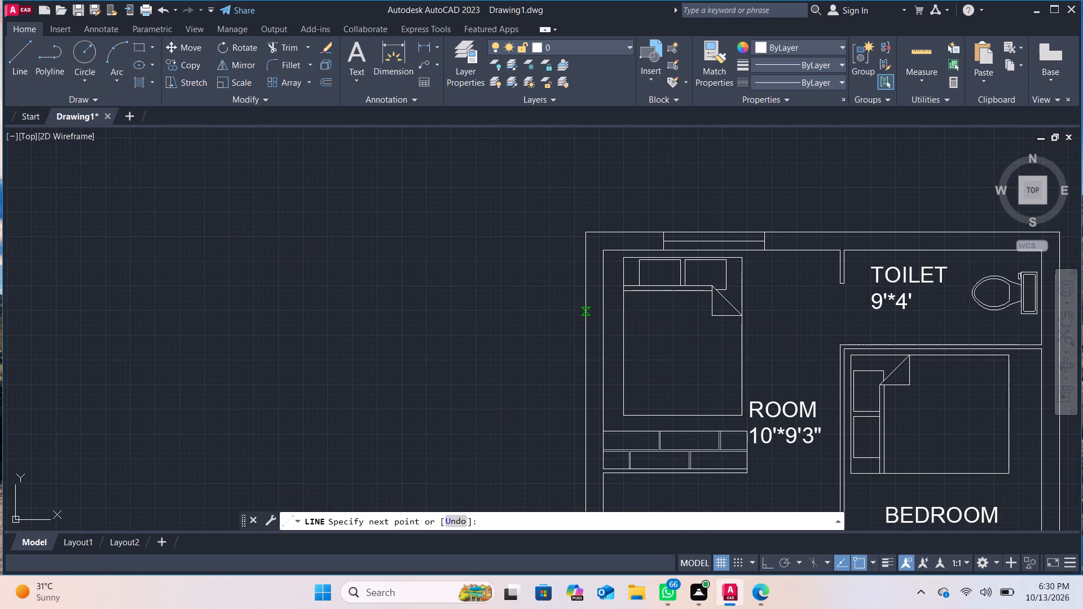
{"action": "left_click", "coordinate": [607, 312]}
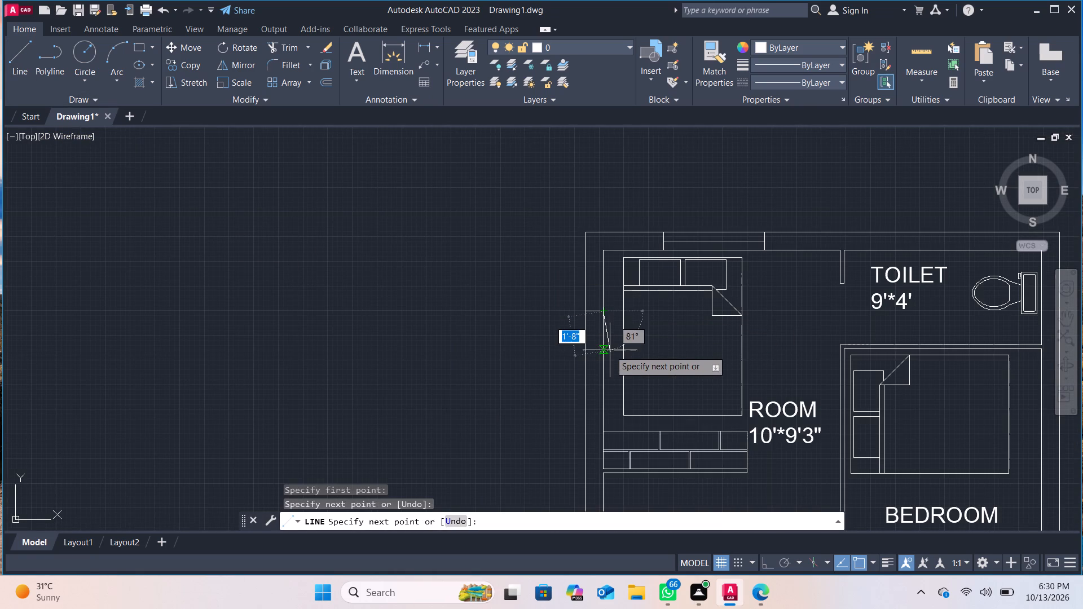
{"action": "key", "text": "Return"}
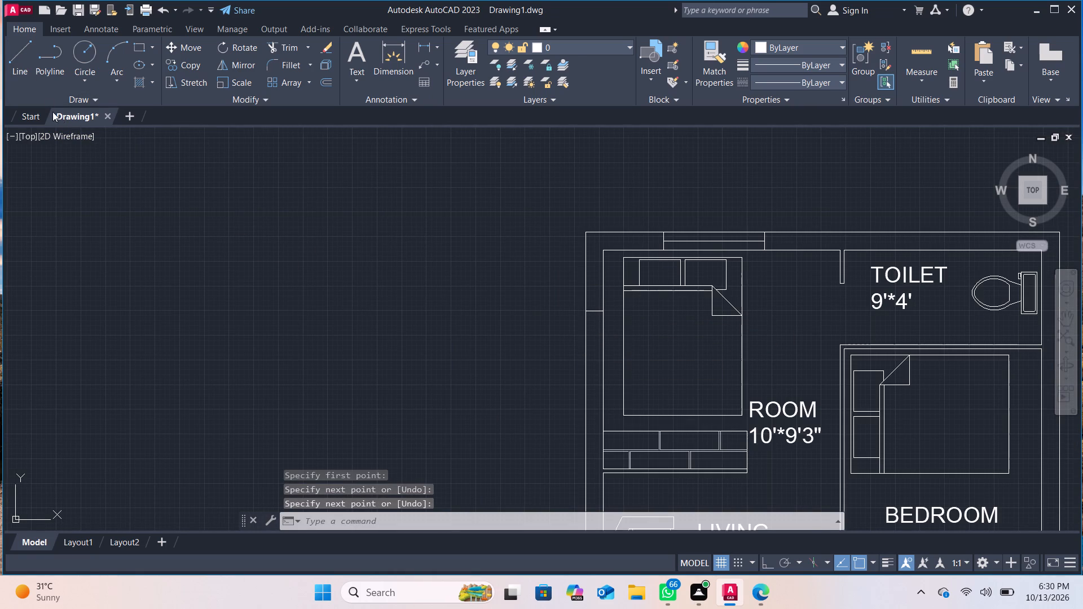
{"action": "left_click", "coordinate": [19, 56]}
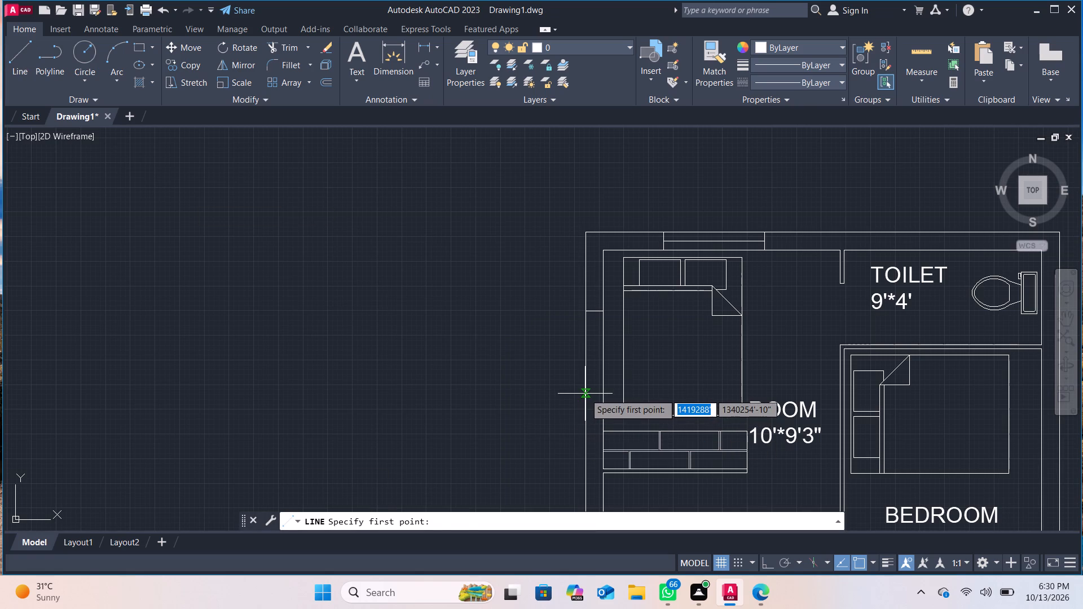
{"action": "left_click", "coordinate": [585, 394]}
{"action": "left_click", "coordinate": [602, 391]}
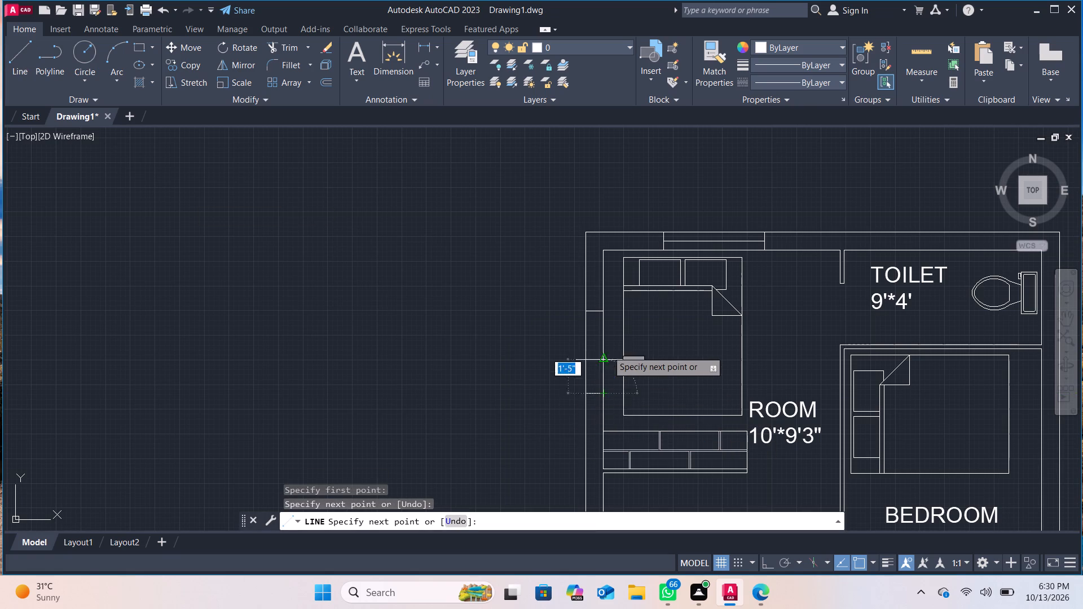
{"action": "key", "text": "Return"}
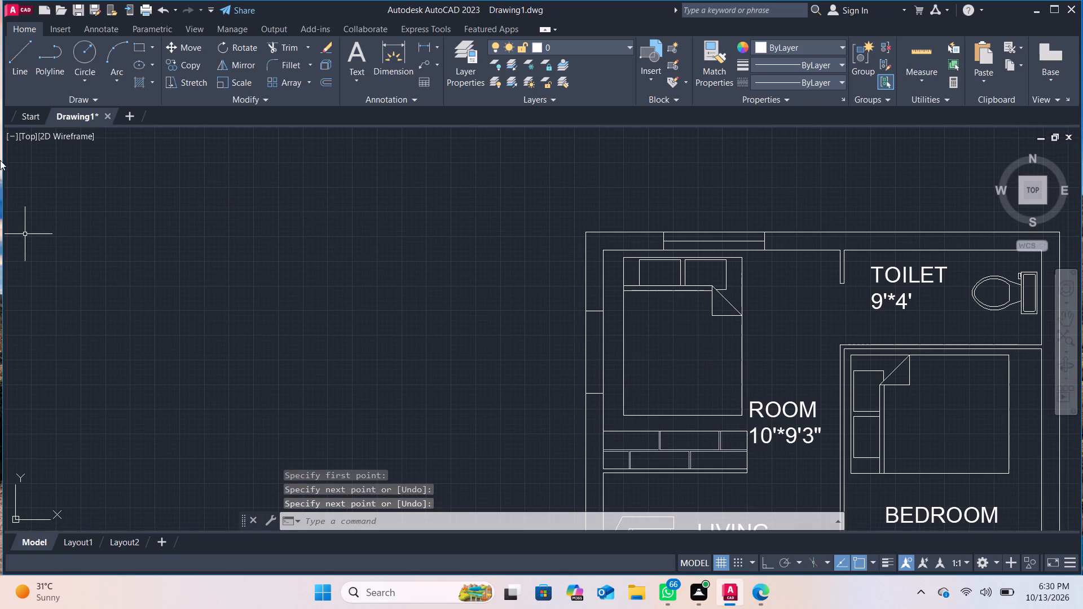
{"action": "left_click", "coordinate": [14, 50]}
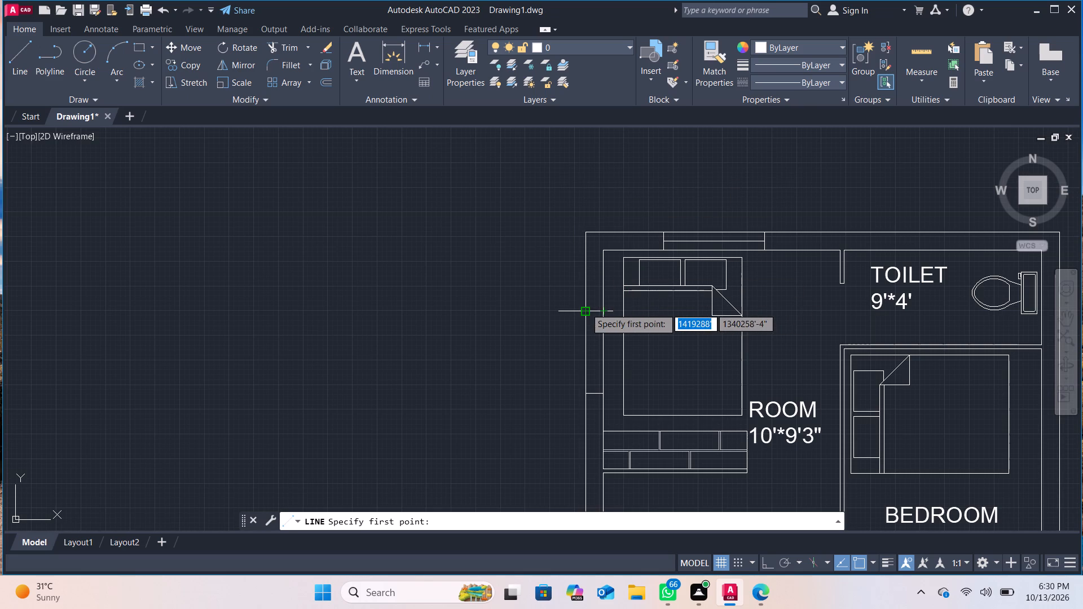
{"action": "left_click", "coordinate": [592, 308]}
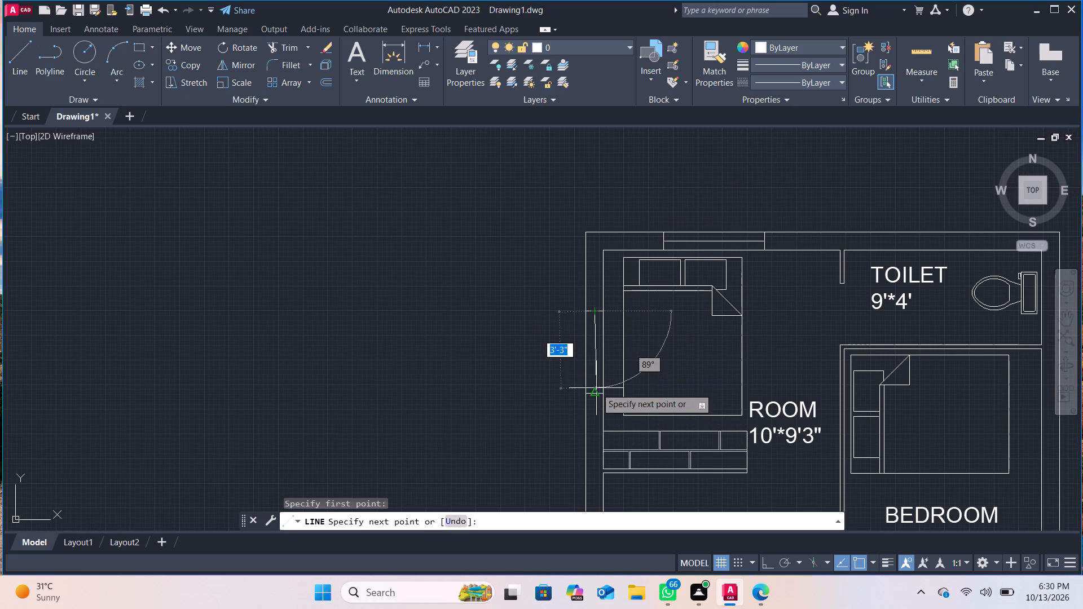
{"action": "left_click", "coordinate": [596, 396]}
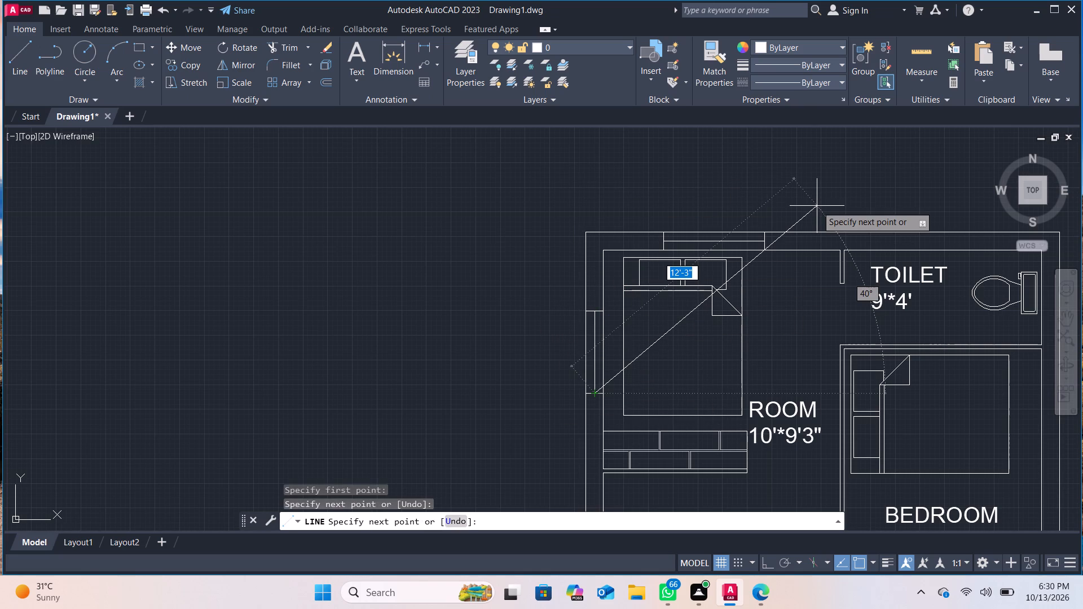
{"action": "key", "text": "Return"}
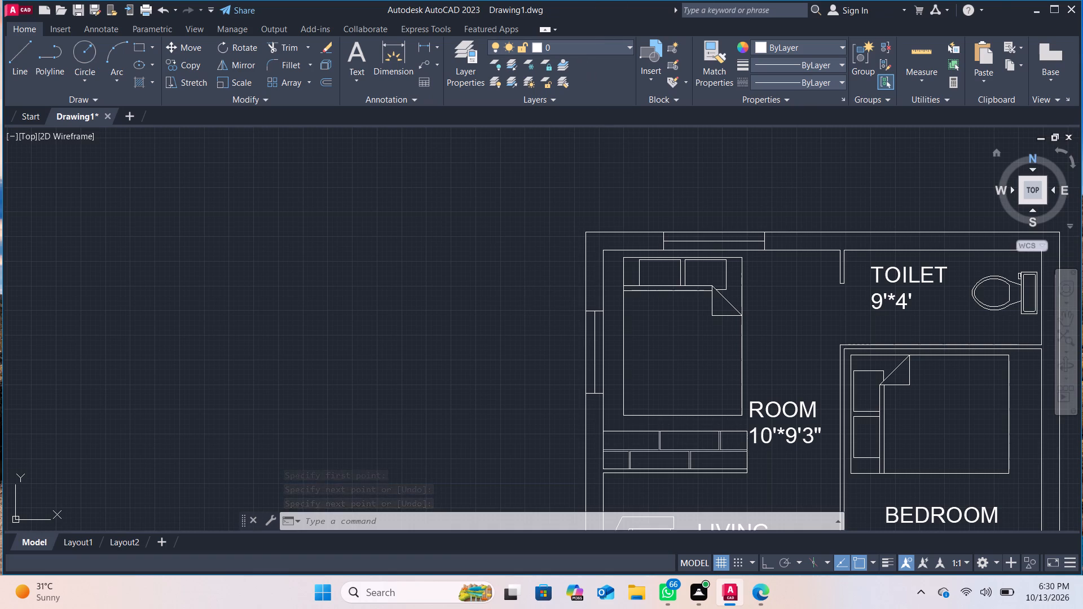
Draw two short lines across the outer wall beside the living space sofa, marking both ends of a window between sofa and kitchen wall.
{"action": "scroll", "coordinate": [756, 246], "scroll_direction": "down", "scroll_amount": 1}
{"action": "middle_click_drag", "start_coordinate": [773, 290], "coordinate": [725, 96]}
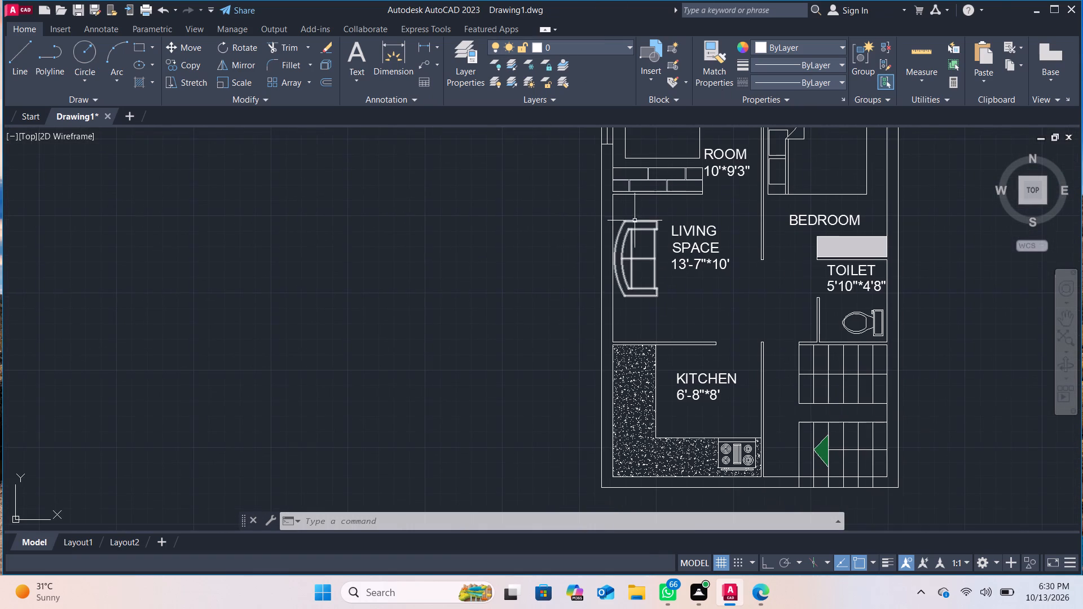
{"action": "left_click", "coordinate": [38, 54]}
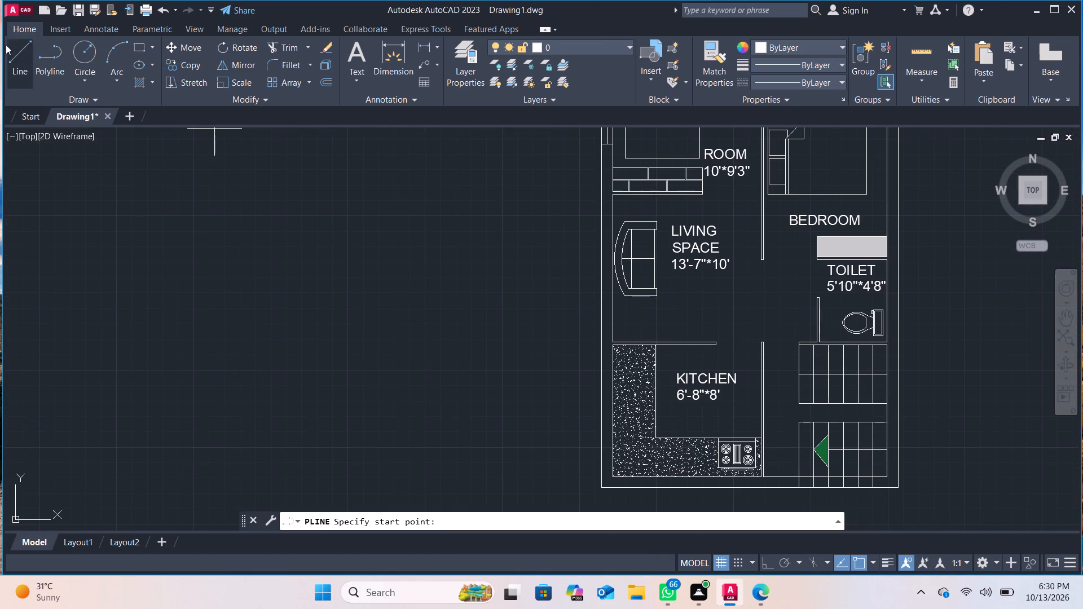
{"action": "left_click", "coordinate": [6, 45]}
{"action": "left_click", "coordinate": [27, 49]}
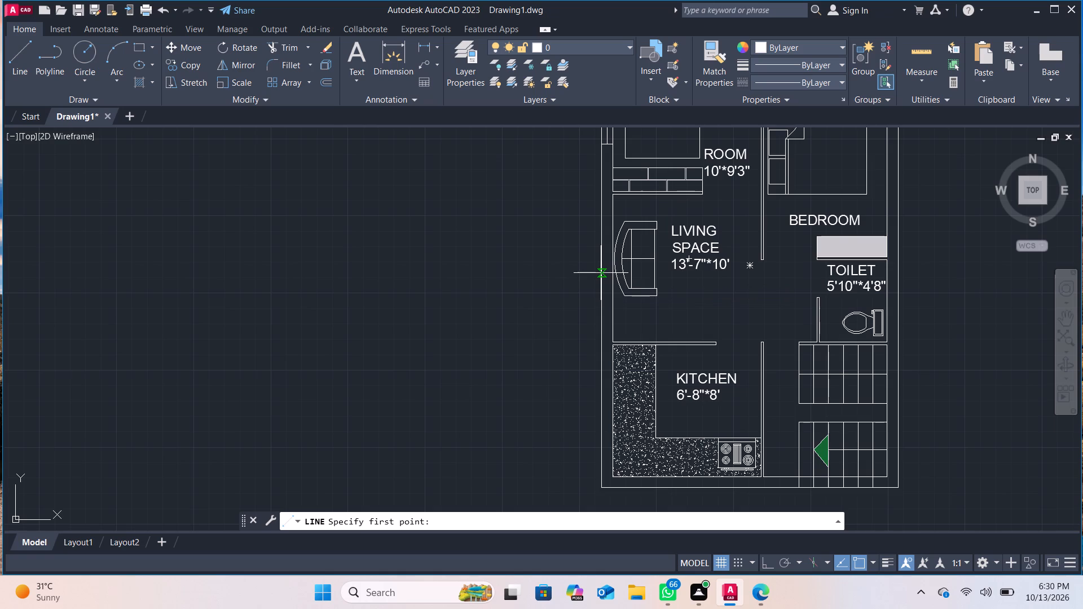
{"action": "left_click", "coordinate": [601, 273]}
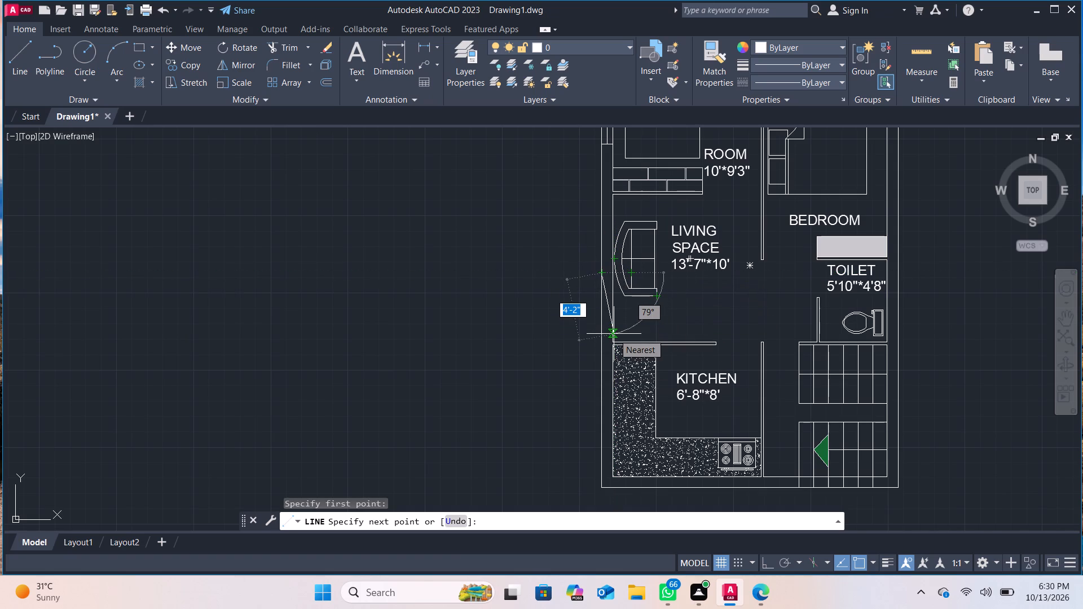
{"action": "scroll", "coordinate": [612, 273], "scroll_direction": "up", "scroll_amount": 3}
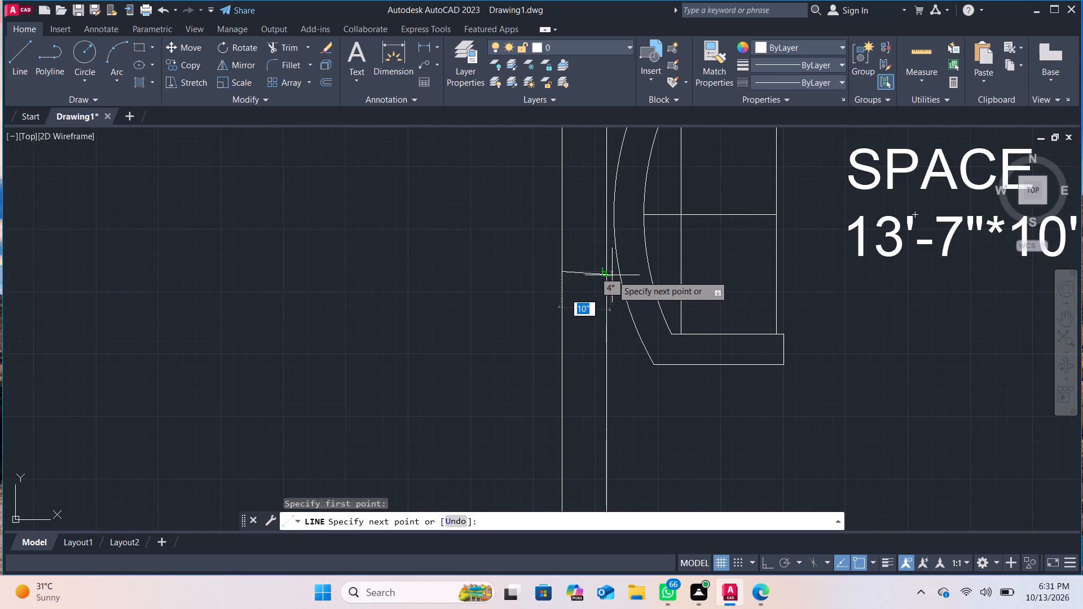
{"action": "left_click", "coordinate": [610, 271]}
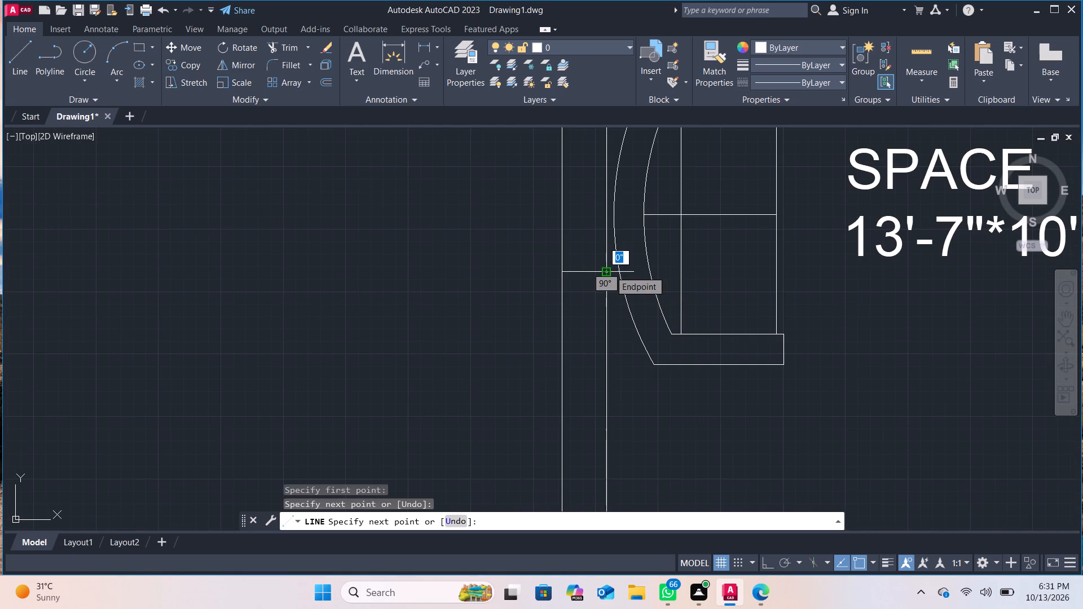
{"action": "key", "text": "Return"}
{"action": "scroll", "coordinate": [608, 271], "scroll_direction": "down", "scroll_amount": 2}
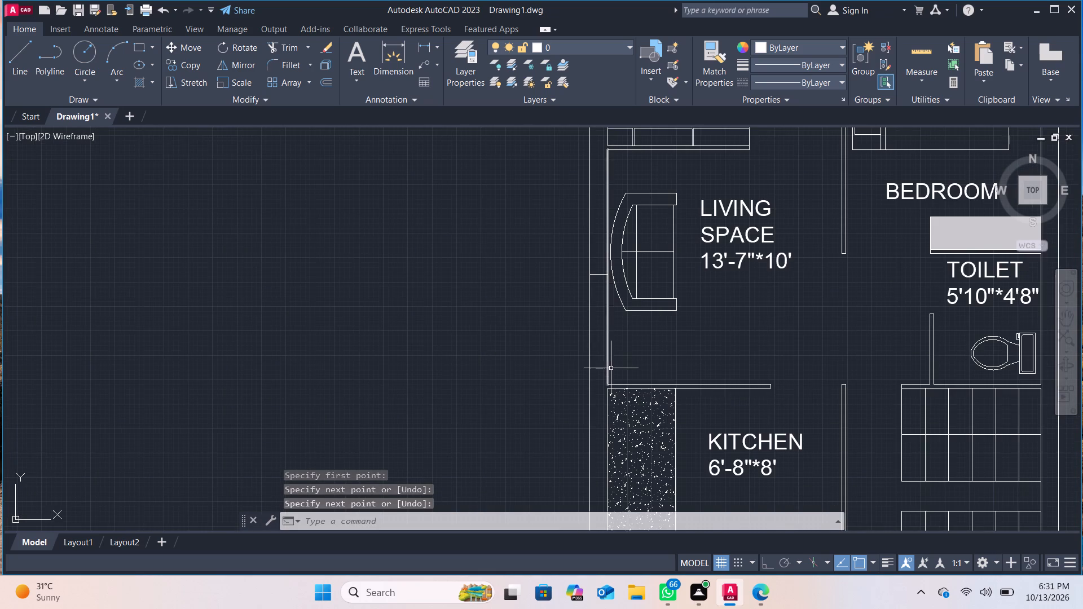
{"action": "left_click", "coordinate": [23, 73]}
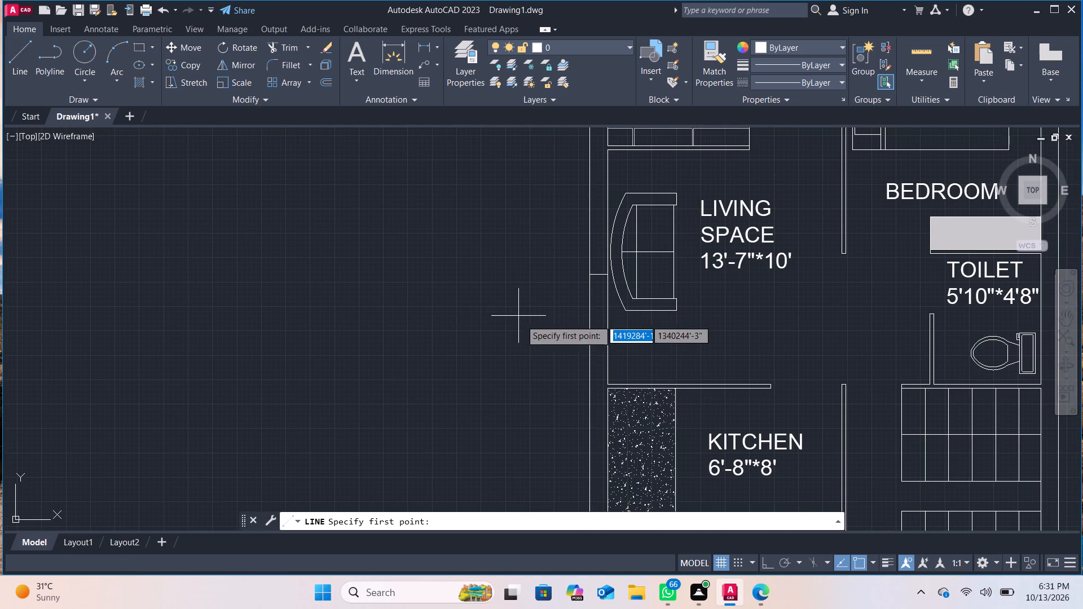
{"action": "scroll", "coordinate": [535, 336], "scroll_direction": "up", "scroll_amount": 2}
{"action": "left_click", "coordinate": [667, 391]}
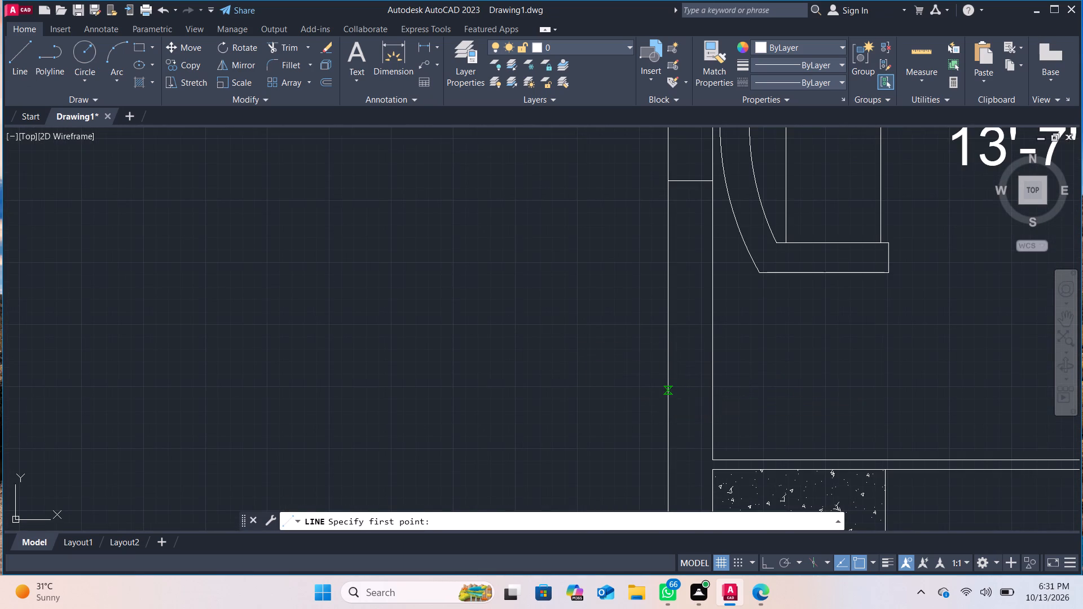
{"action": "left_click", "coordinate": [711, 395]}
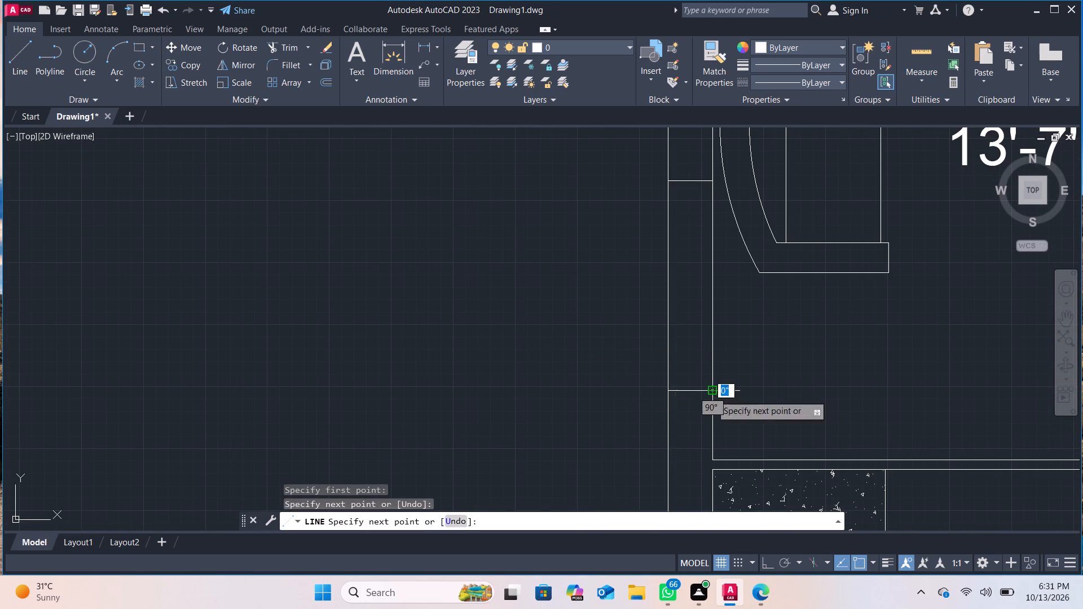
{"action": "key", "text": "Return"}
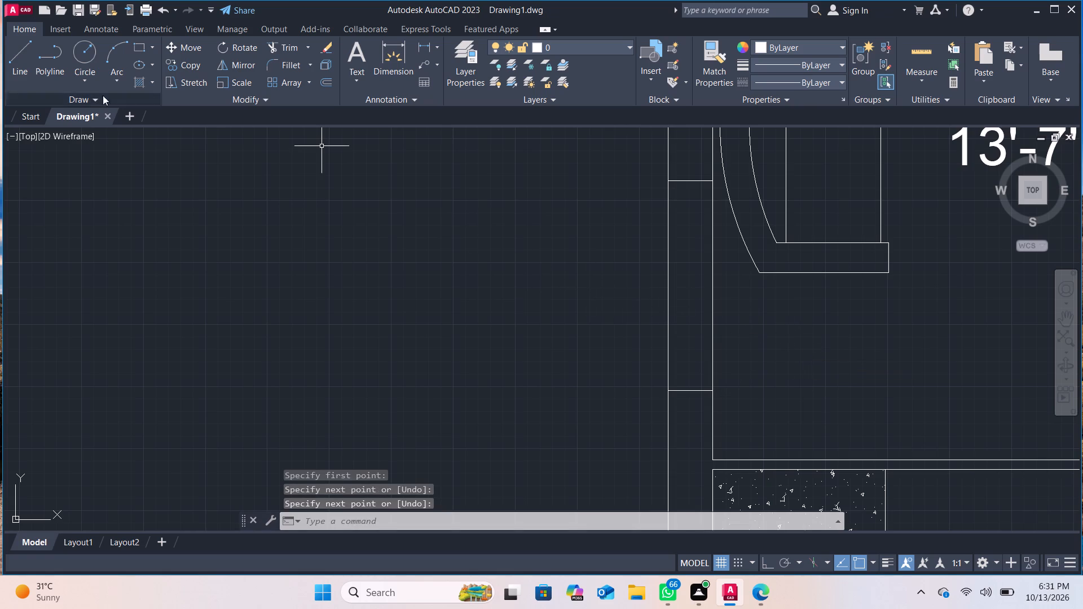
Join the midpoints of the two cross lines beside the living space sofa with a centre line about 3'-6" long, completing that window.
{"action": "left_click", "coordinate": [14, 74]}
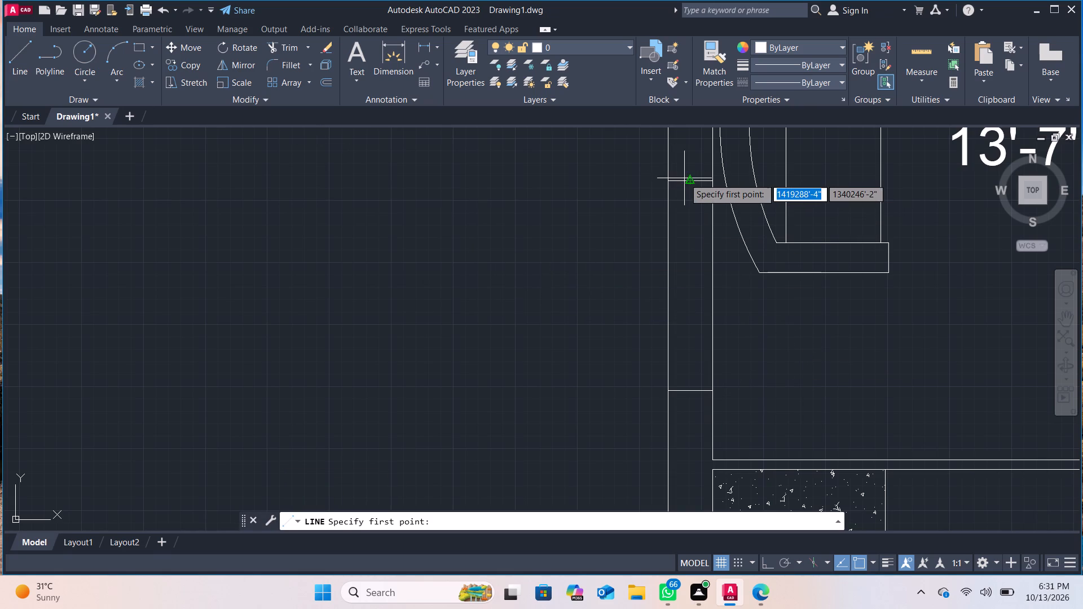
{"action": "left_click", "coordinate": [686, 179]}
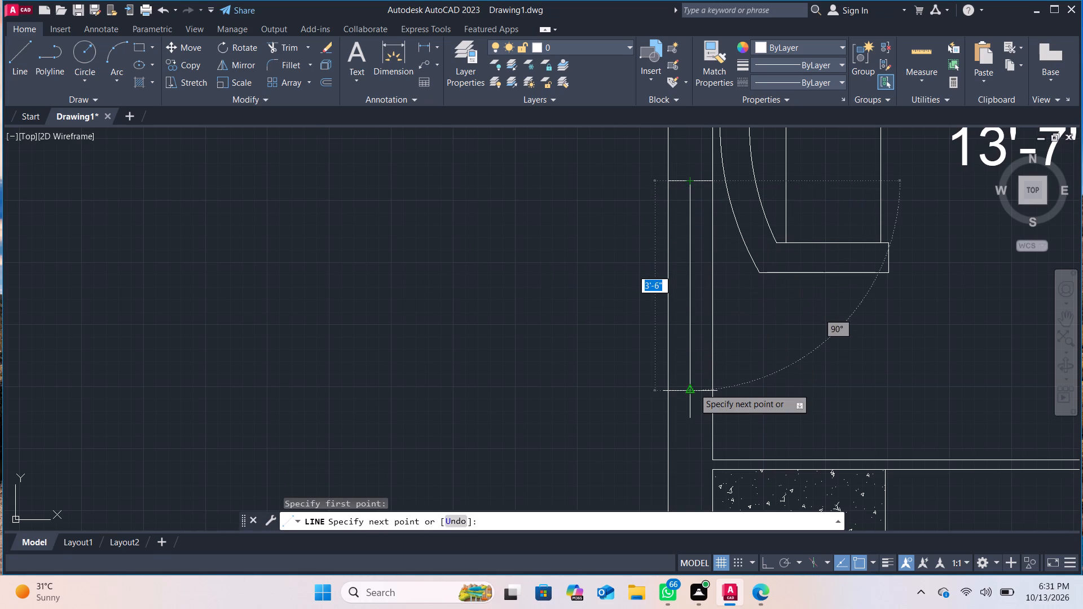
{"action": "left_click", "coordinate": [694, 388]}
{"action": "key", "text": "Return"}
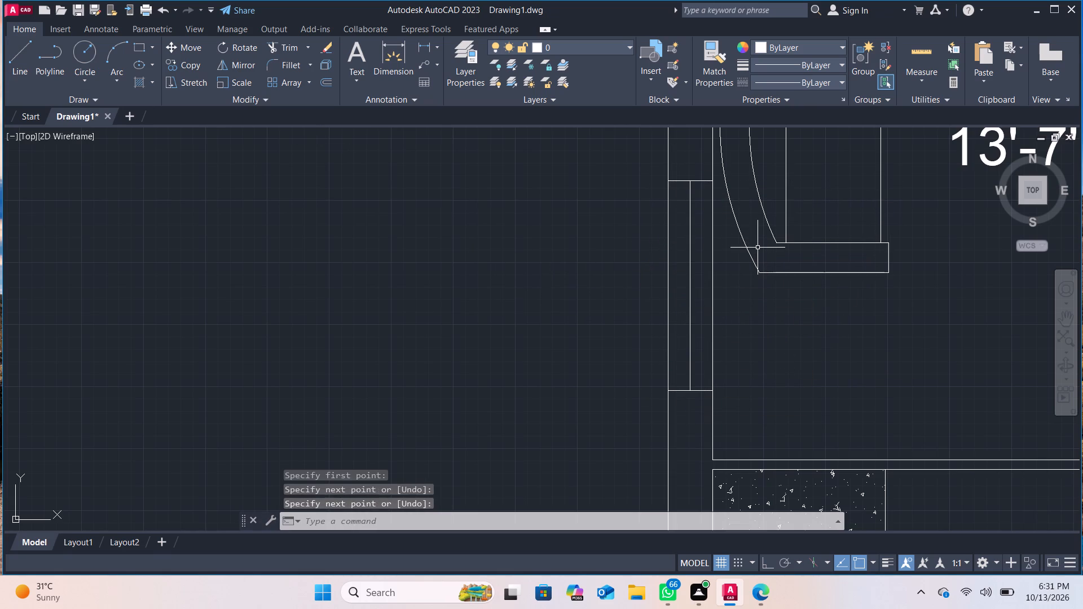
Draw a window in the side outer wall beside the kitchen counter, with two lines across the wall joined by a centre line.
{"action": "scroll", "coordinate": [739, 258], "scroll_direction": "down", "scroll_amount": 1}
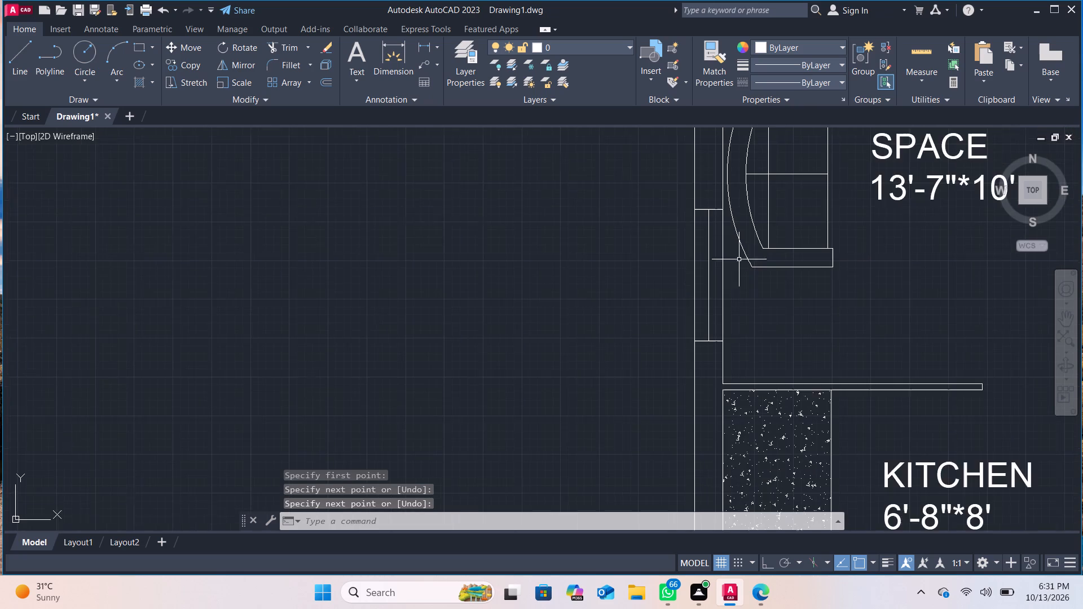
{"action": "middle_click_drag", "start_coordinate": [774, 312], "coordinate": [762, 152]}
{"action": "scroll", "coordinate": [774, 312], "scroll_direction": "down", "scroll_amount": 1}
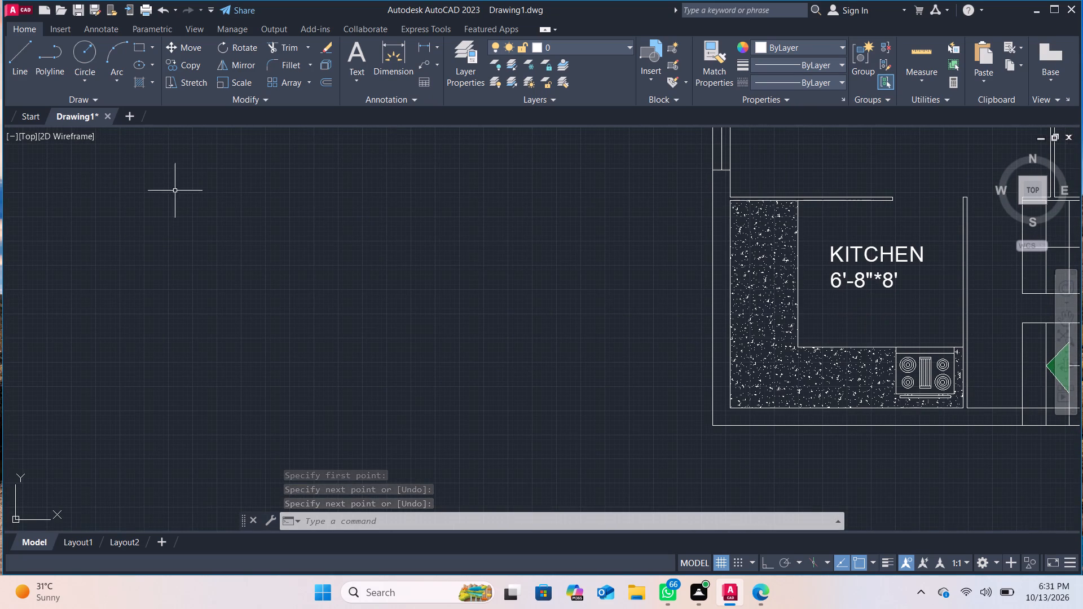
{"action": "left_click", "coordinate": [12, 43]}
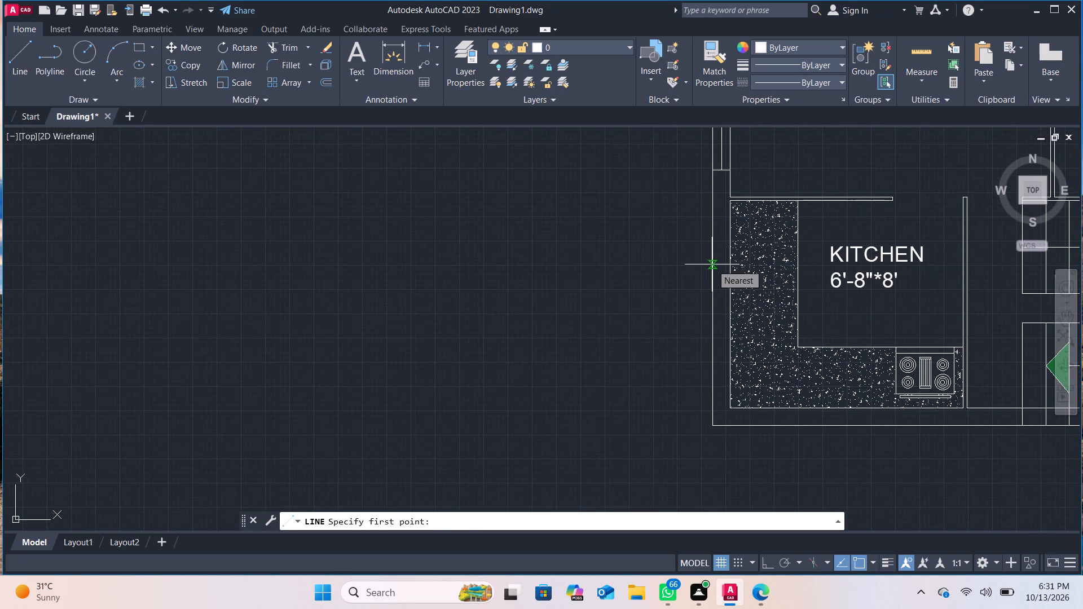
{"action": "left_click", "coordinate": [712, 264]}
{"action": "left_click", "coordinate": [727, 266]}
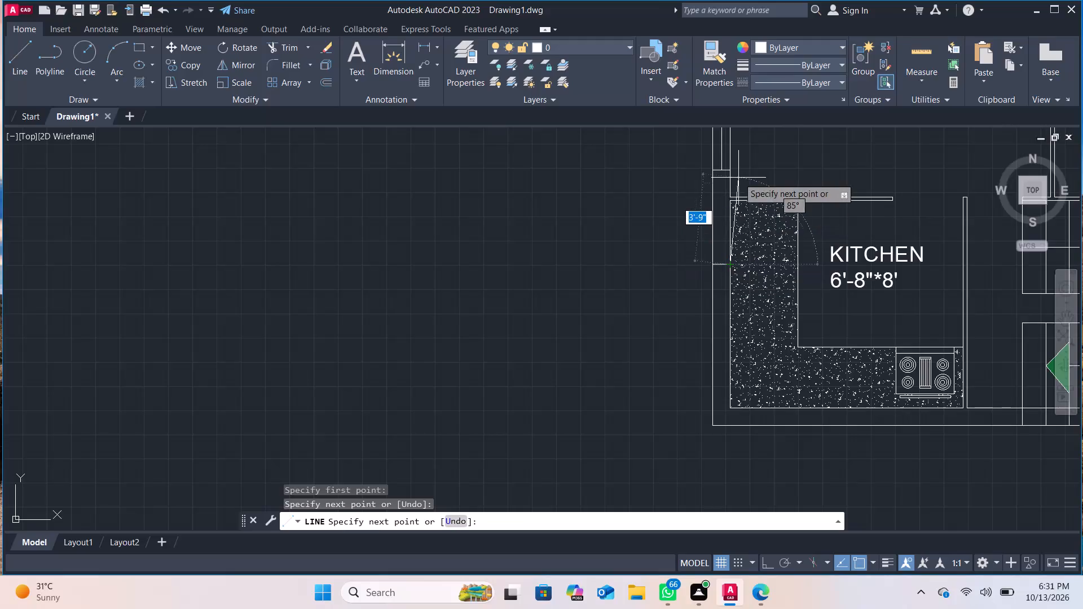
{"action": "key", "text": "Return"}
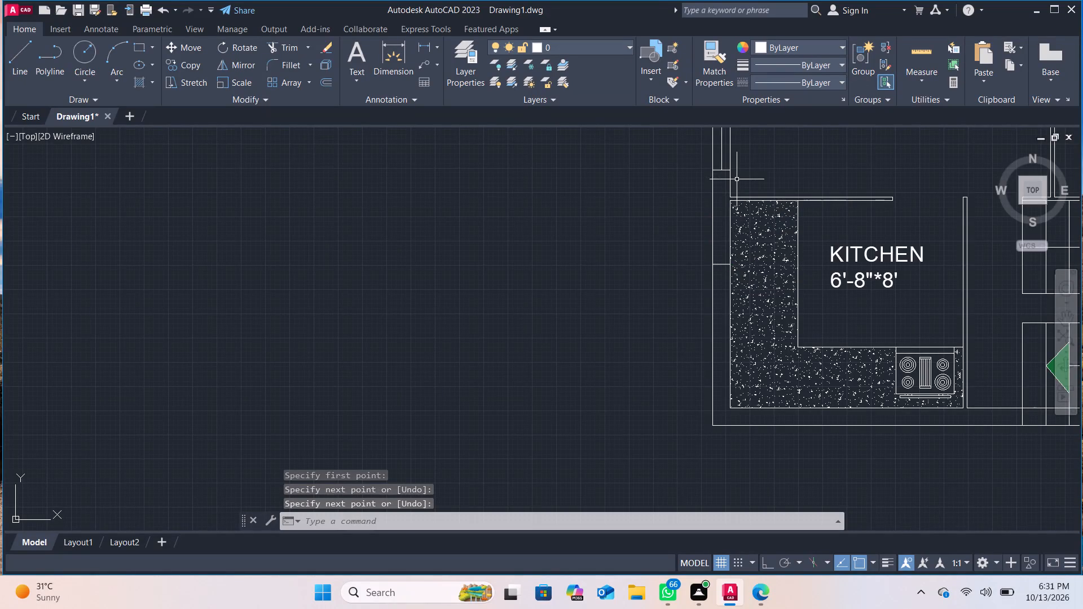
{"action": "left_click", "coordinate": [34, 46]}
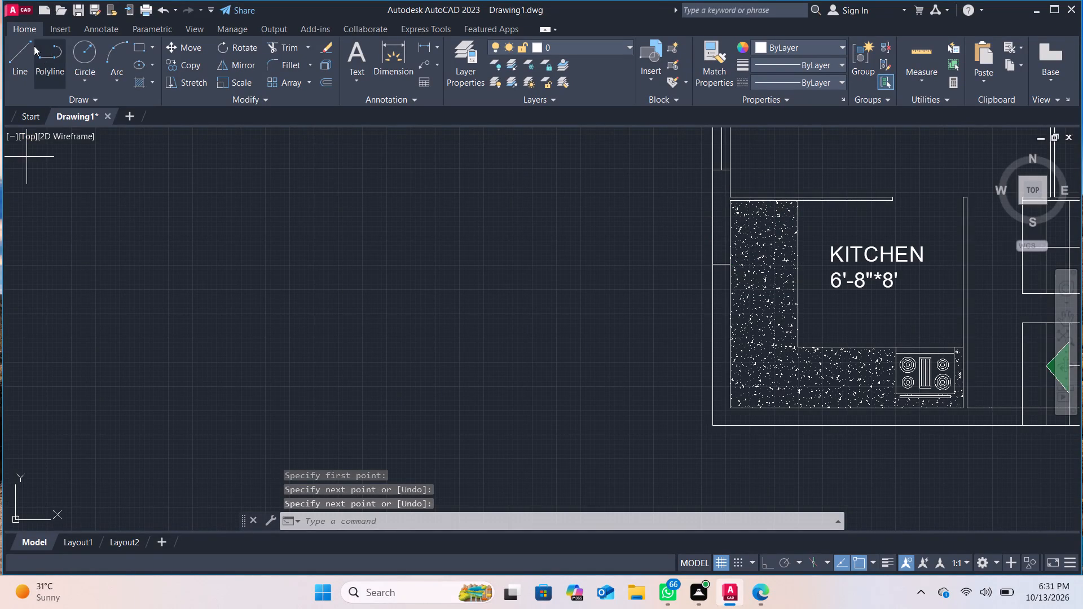
{"action": "left_click", "coordinate": [24, 41]}
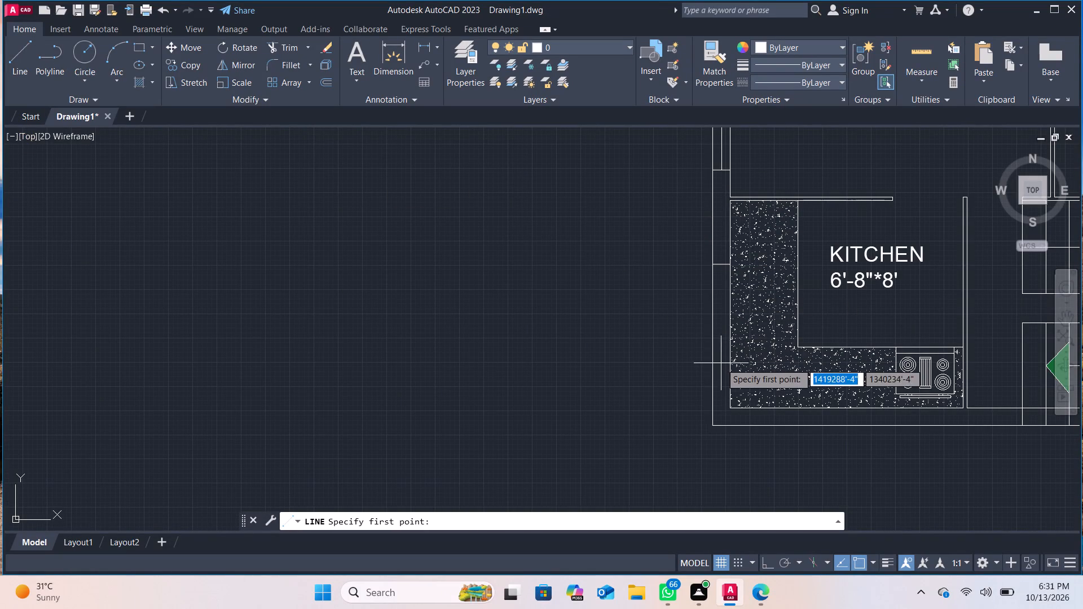
{"action": "left_click", "coordinate": [713, 373]}
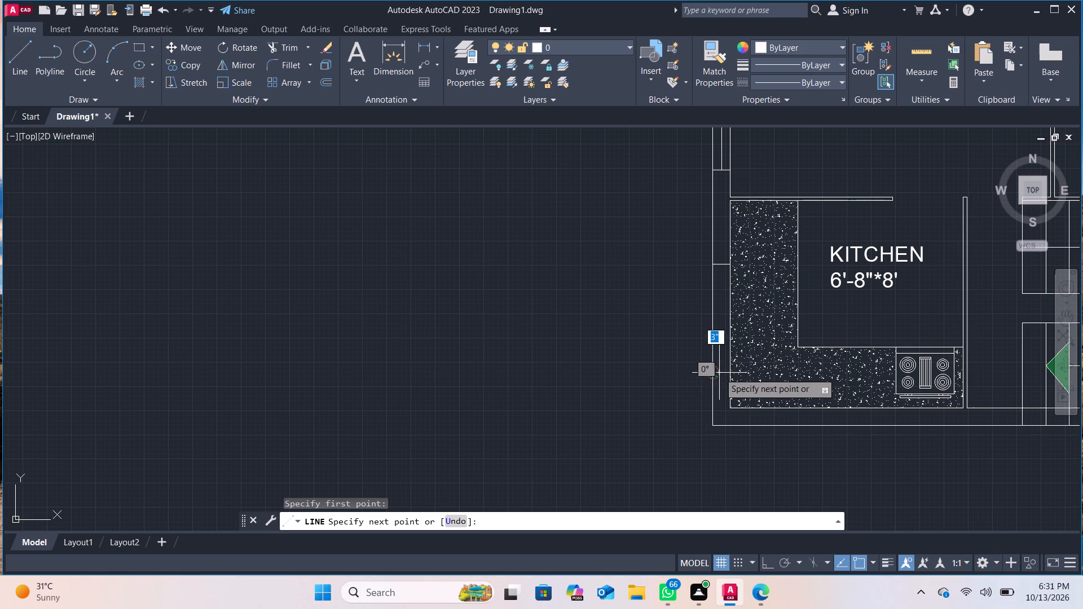
{"action": "left_click", "coordinate": [726, 373]}
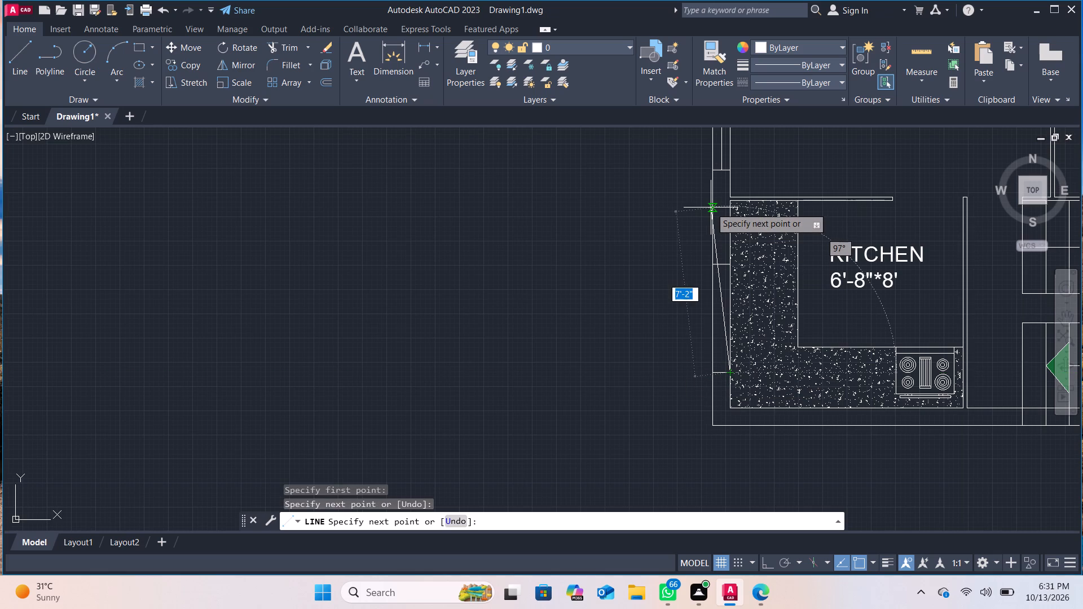
{"action": "key", "text": "Return"}
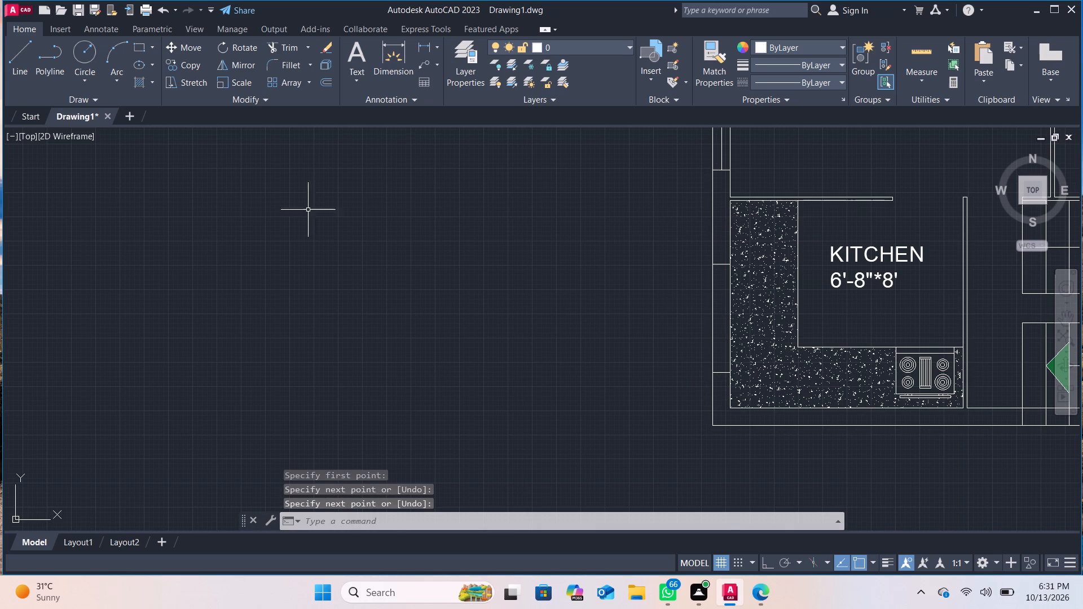
{"action": "left_click", "coordinate": [32, 52]}
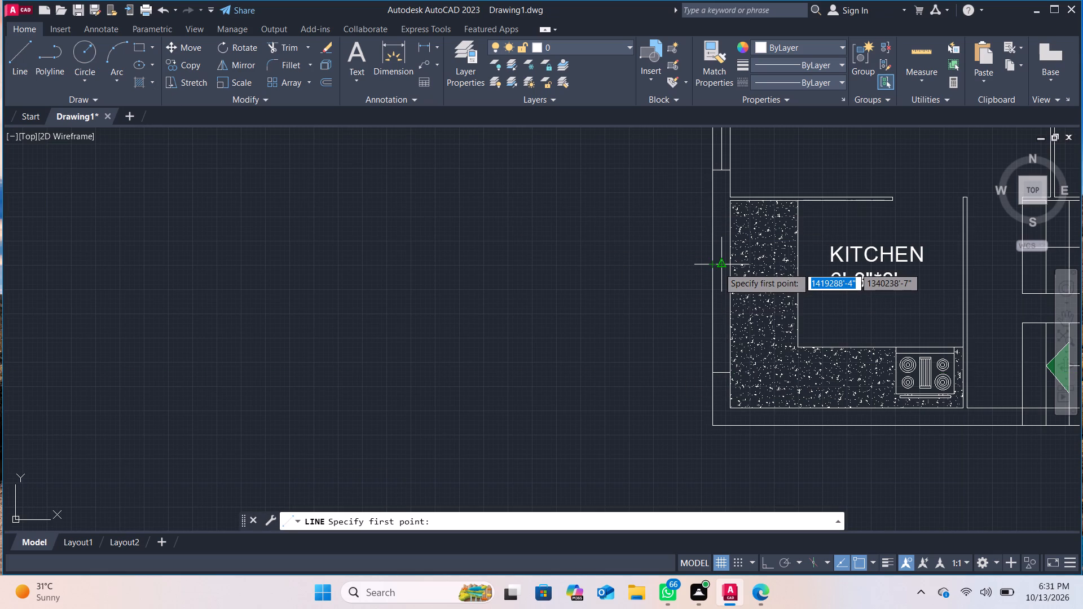
{"action": "left_click", "coordinate": [719, 268]}
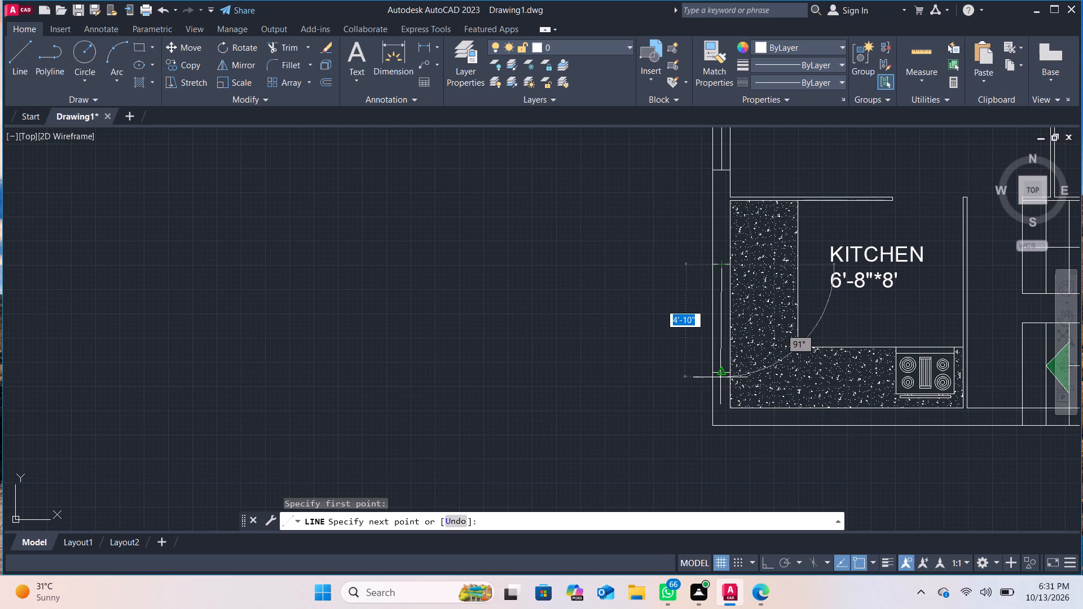
{"action": "left_click", "coordinate": [720, 377]}
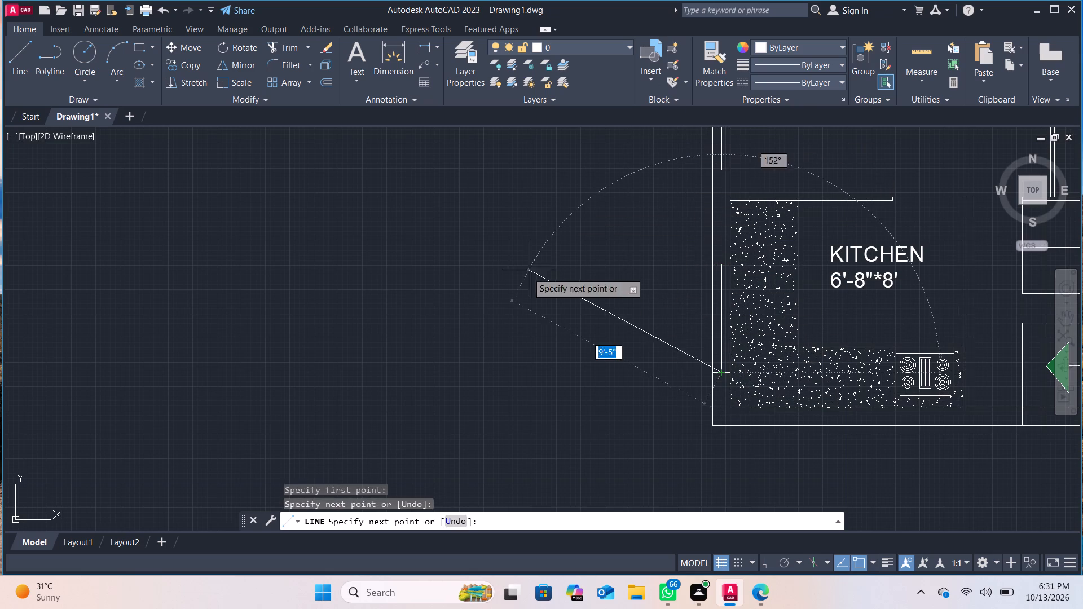
{"action": "key", "text": "Return"}
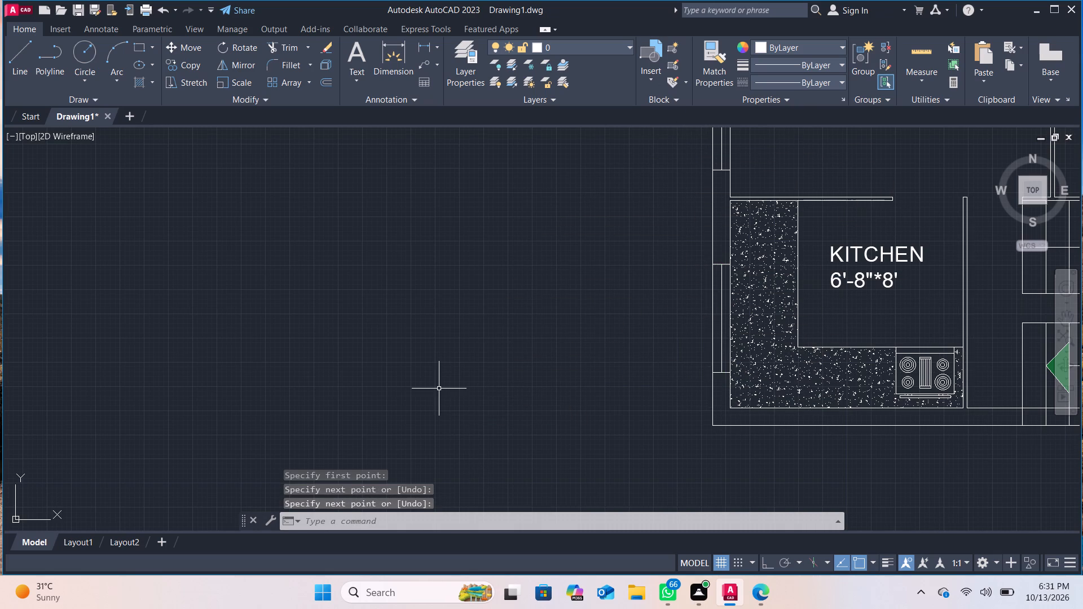
Trim the lower stair flight's tread lines where they run into the outer wall, cutting them at the wall's inner face.
{"action": "middle_click_drag", "start_coordinate": [782, 447], "coordinate": [439, 441]}
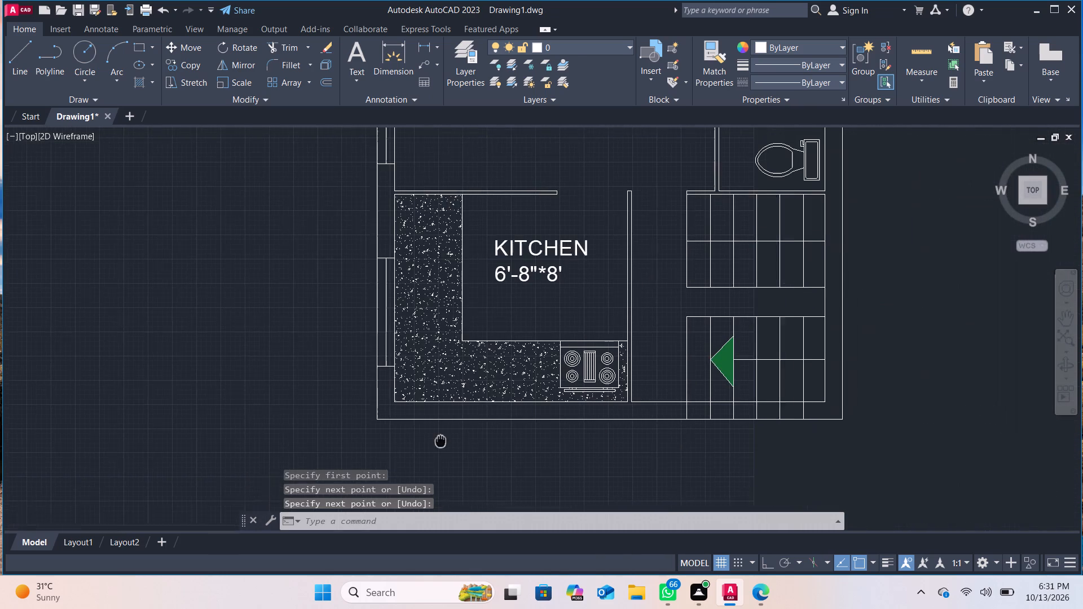
{"action": "middle_click_drag", "start_coordinate": [439, 441], "coordinate": [439, 440]}
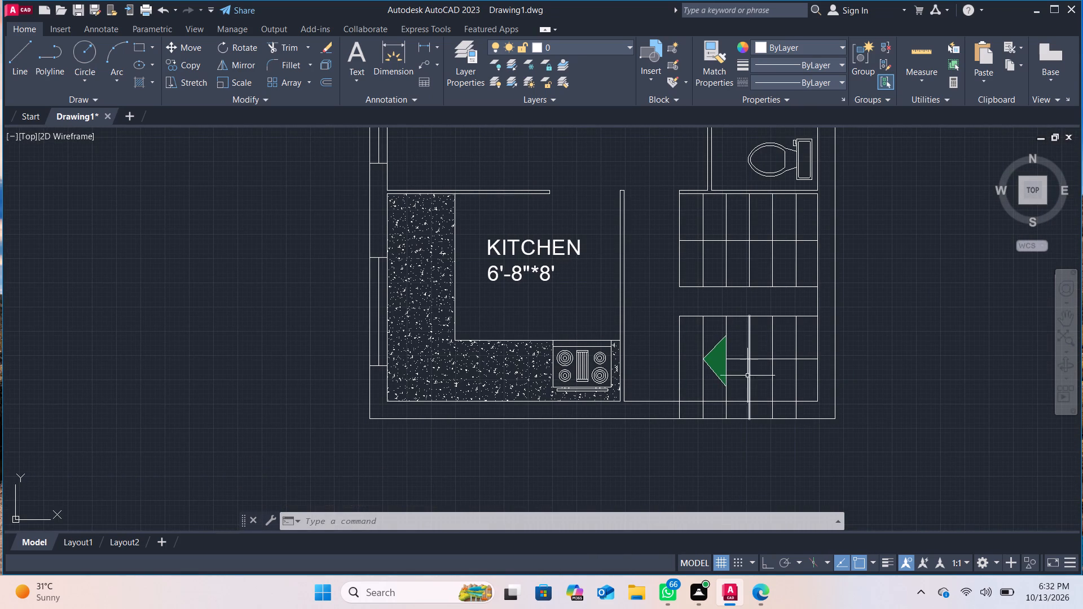
{"action": "middle_click_drag", "start_coordinate": [755, 385], "coordinate": [671, 333]}
{"action": "scroll", "coordinate": [662, 403], "scroll_direction": "up", "scroll_amount": 1}
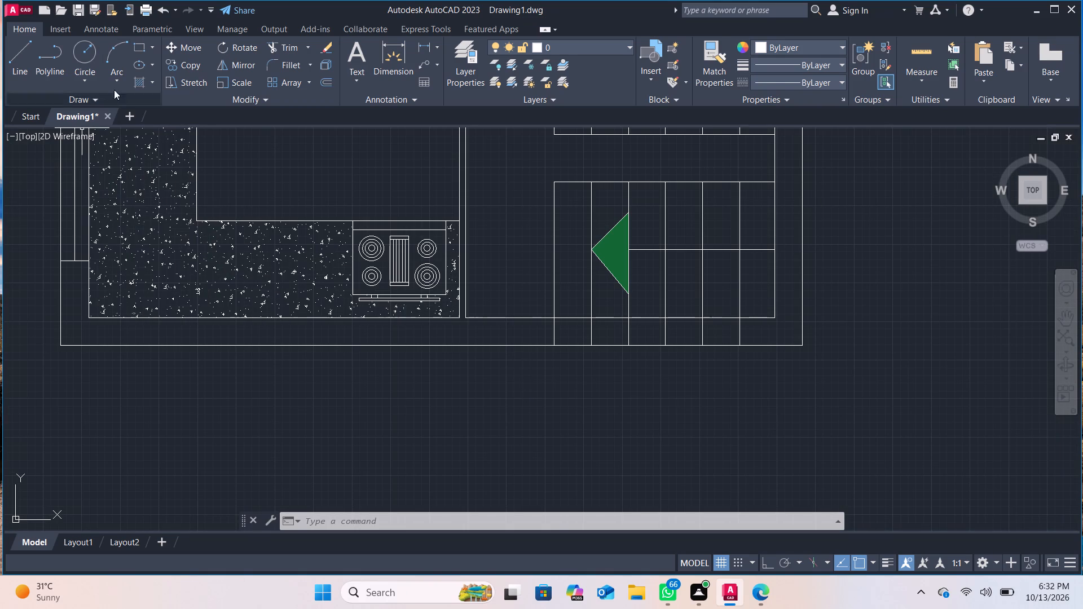
{"action": "left_click", "coordinate": [278, 45]}
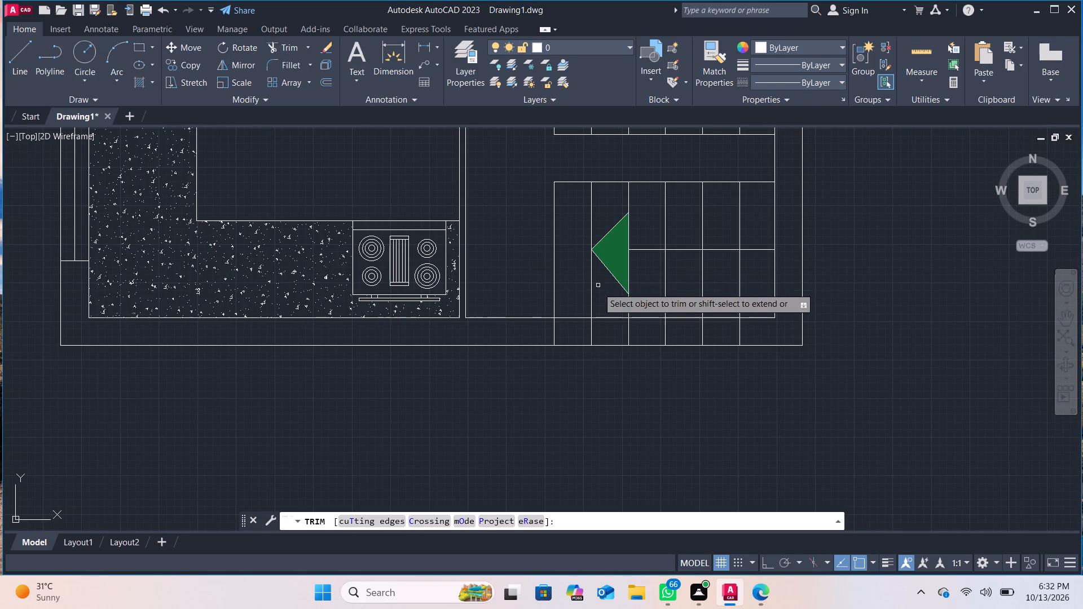
{"action": "scroll", "coordinate": [576, 360], "scroll_direction": "up", "scroll_amount": 1}
{"action": "left_click_drag", "start_coordinate": [534, 308], "coordinate": [781, 285]}
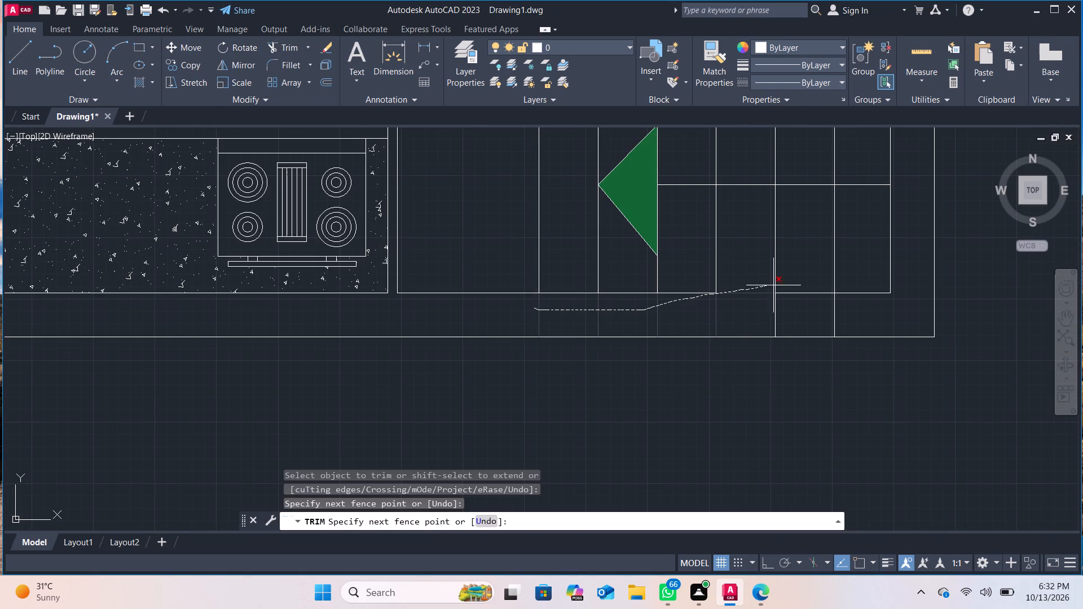
{"action": "left_click_drag", "start_coordinate": [781, 285], "coordinate": [714, 323]}
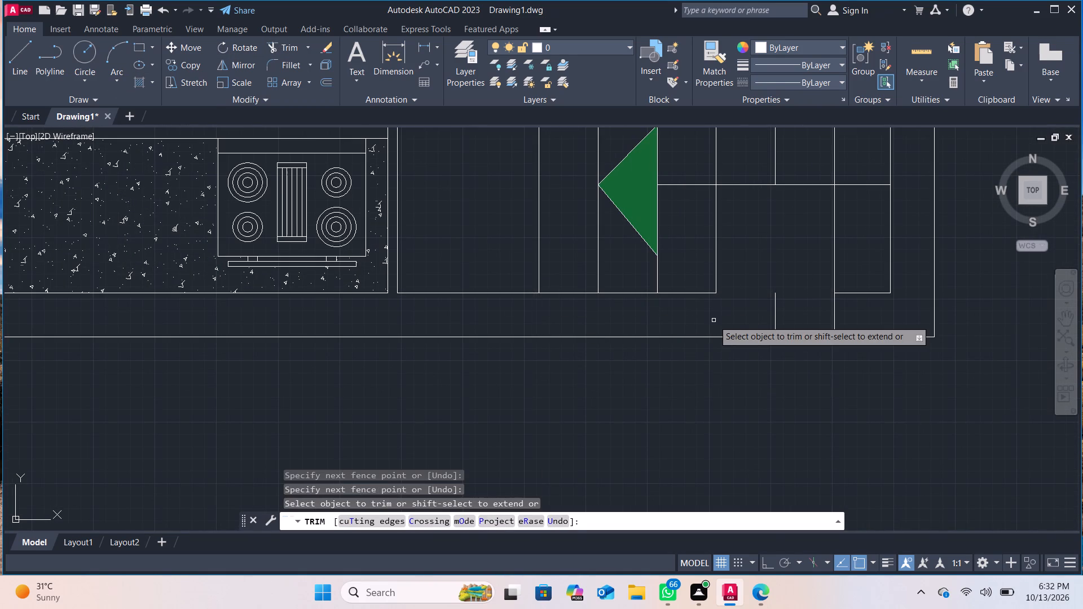
{"action": "key", "text": "ctrl+z"}
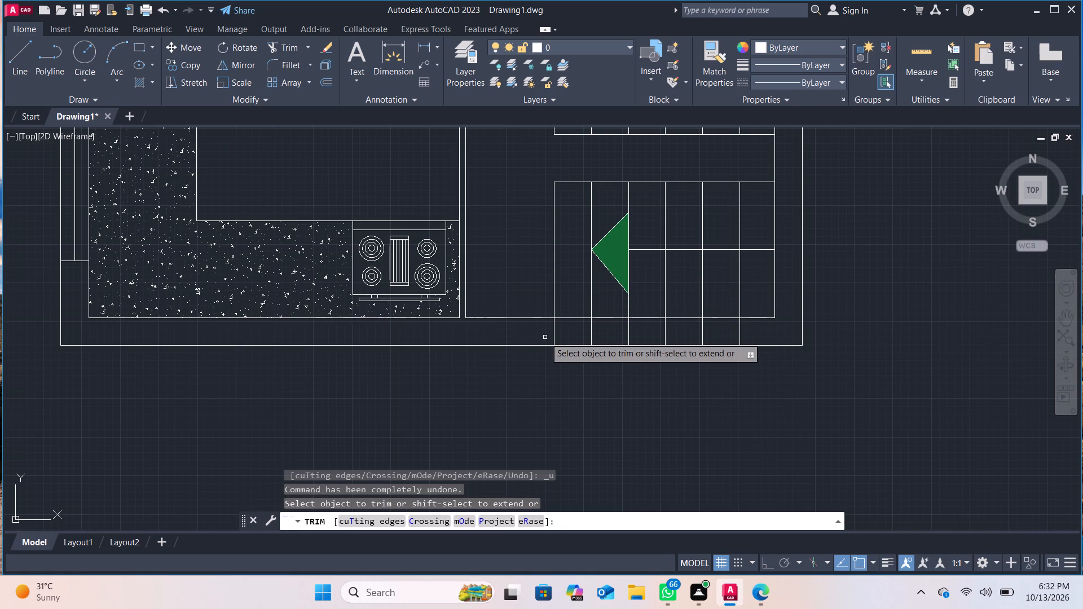
{"action": "left_click_drag", "start_coordinate": [545, 337], "coordinate": [752, 324]}
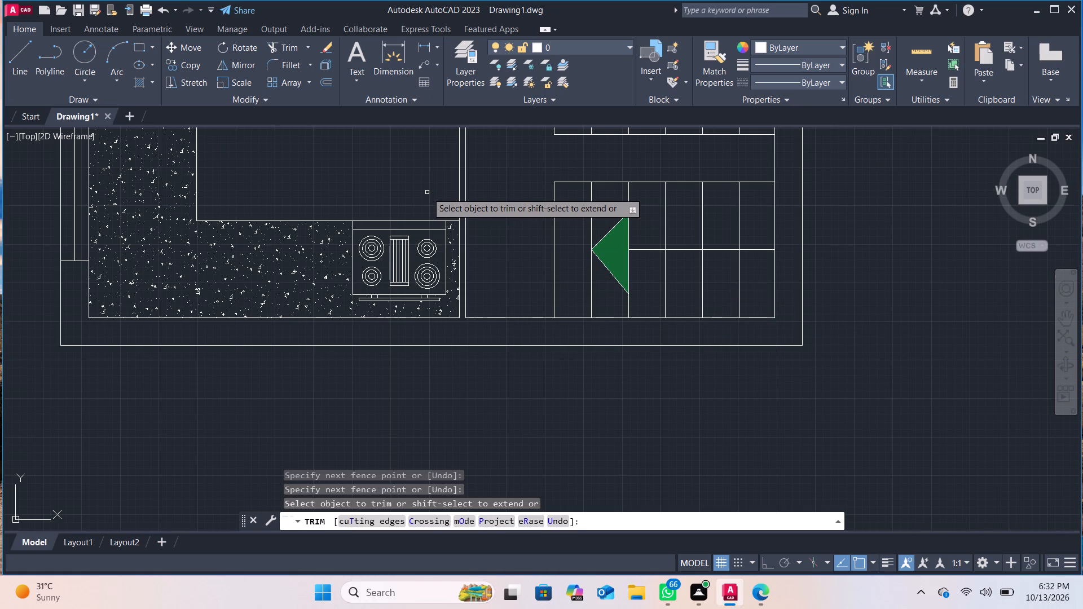
Draw a window about 2'-10" long in the outer wall below the lower stair flight, with two cross lines joined by a centre line.
{"action": "left_click", "coordinate": [31, 54]}
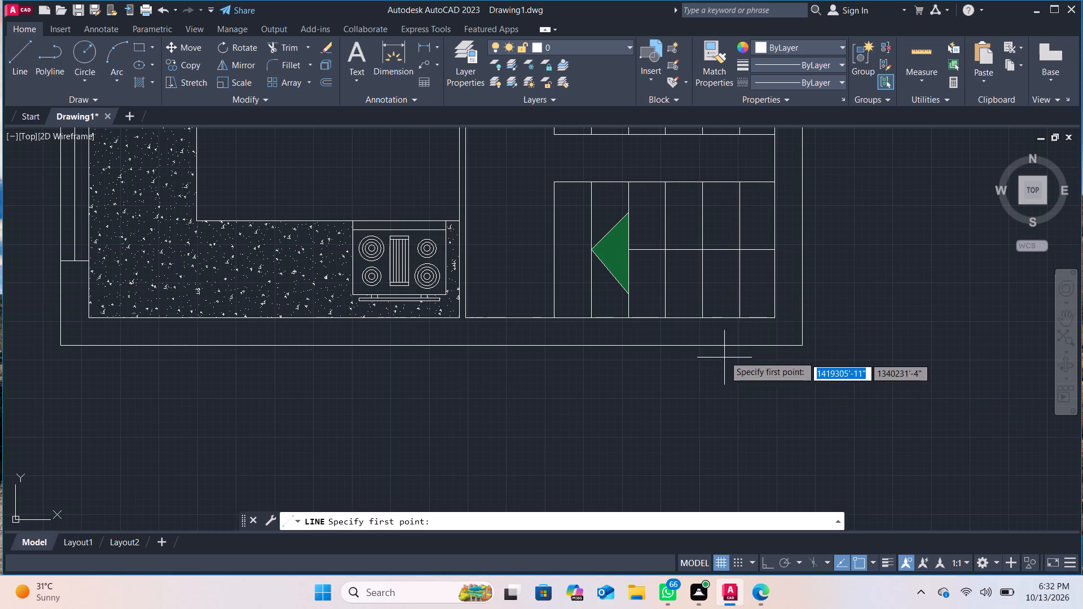
{"action": "left_click", "coordinate": [653, 317]}
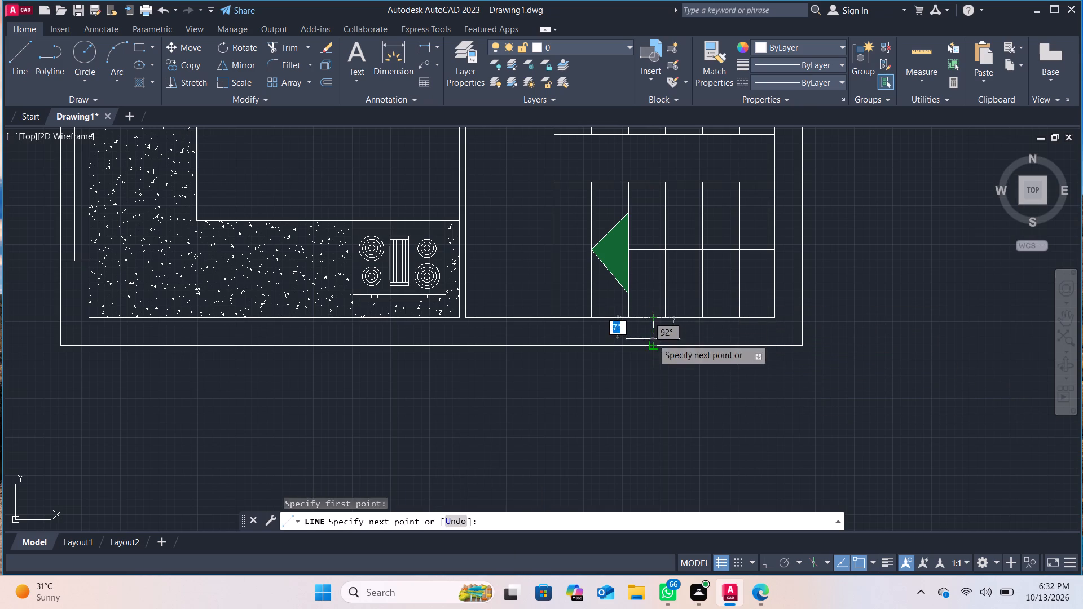
{"action": "left_click", "coordinate": [653, 339]}
{"action": "key", "text": "Return"}
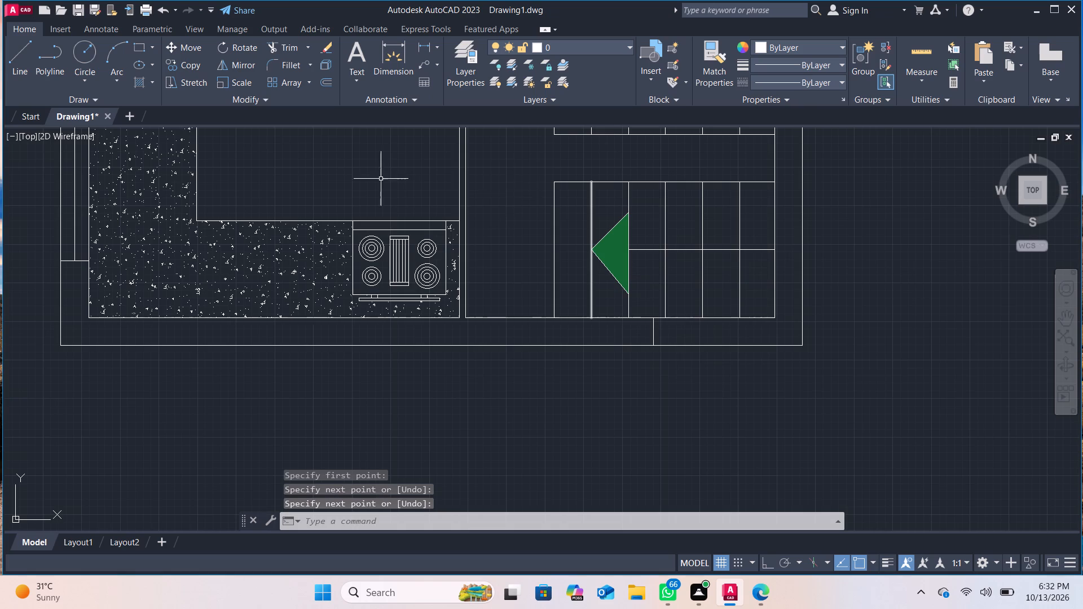
{"action": "left_click", "coordinate": [17, 46]}
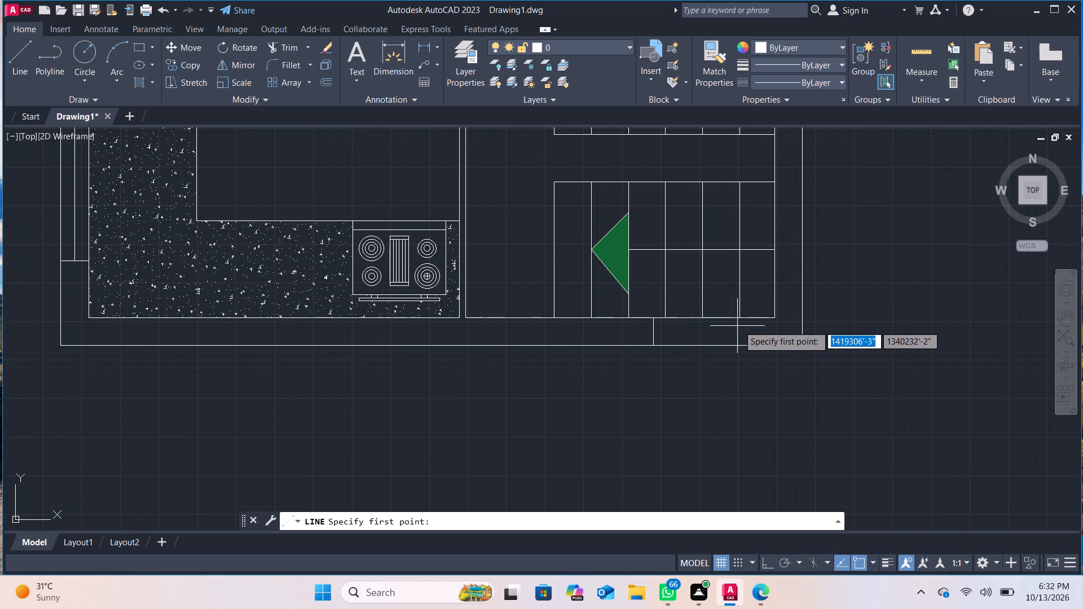
{"action": "left_click", "coordinate": [757, 317]}
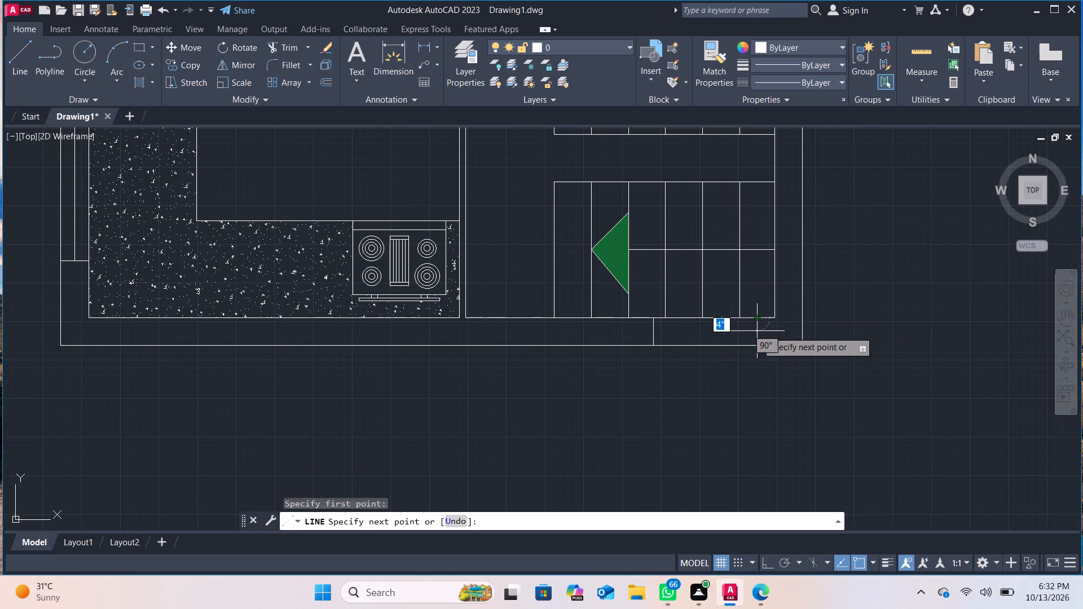
{"action": "left_click", "coordinate": [758, 343]}
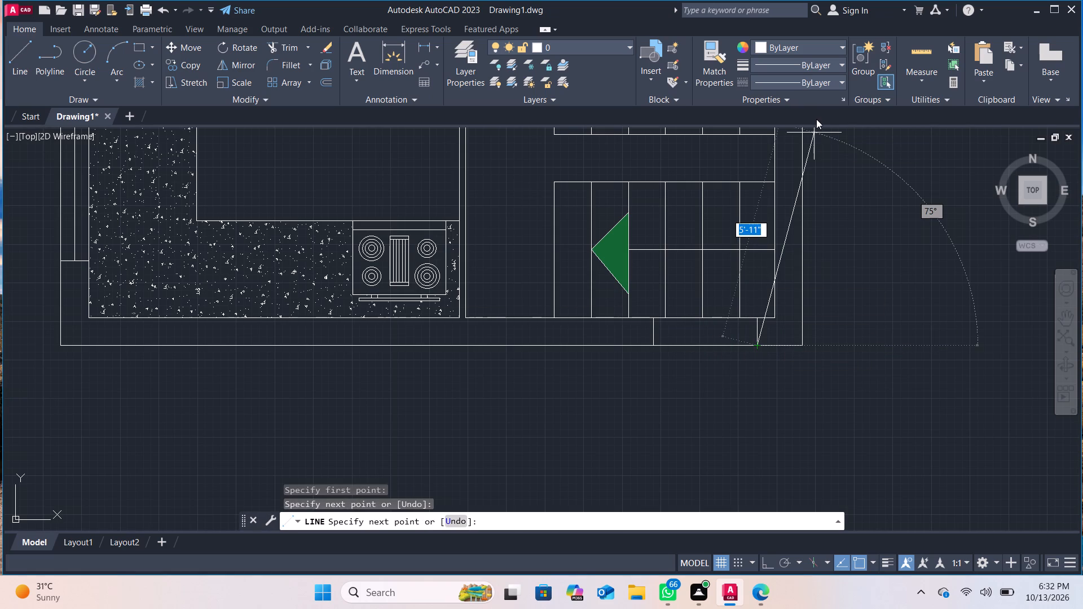
{"action": "key", "text": "Return"}
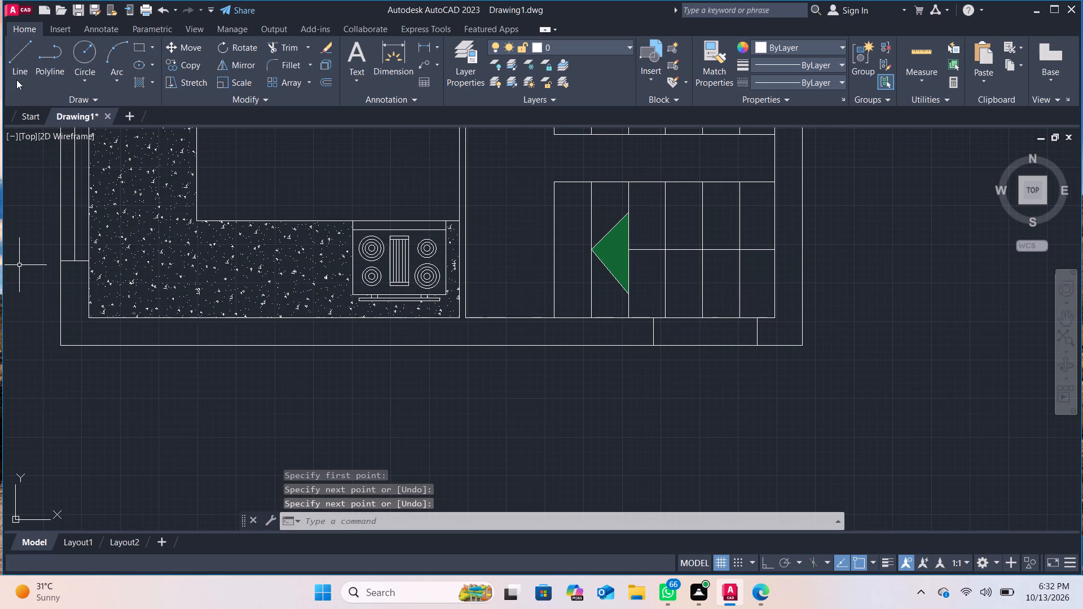
{"action": "left_click", "coordinate": [17, 59]}
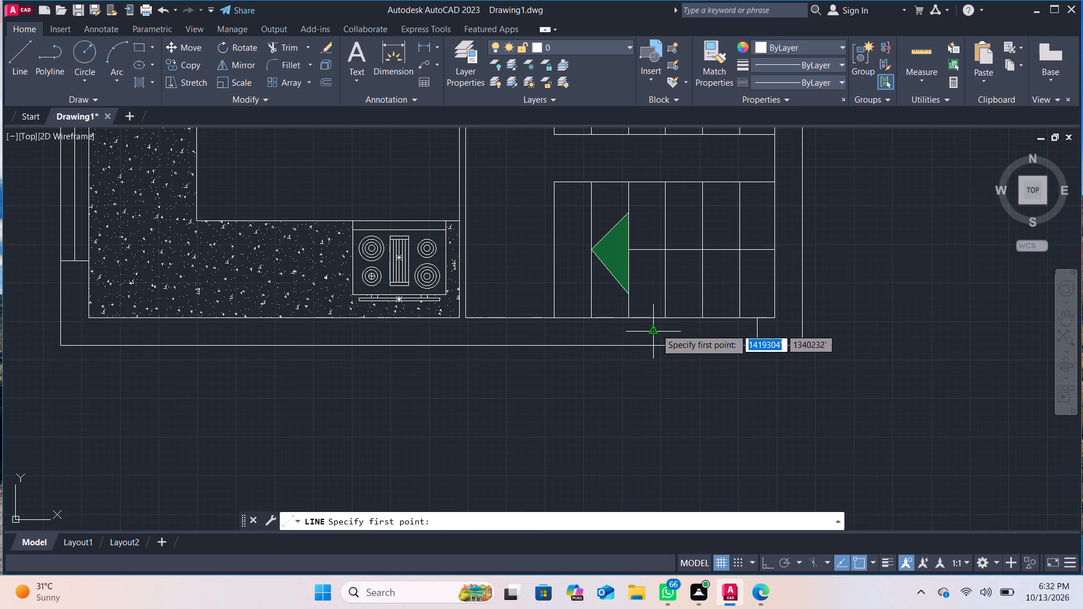
{"action": "left_click", "coordinate": [656, 329]}
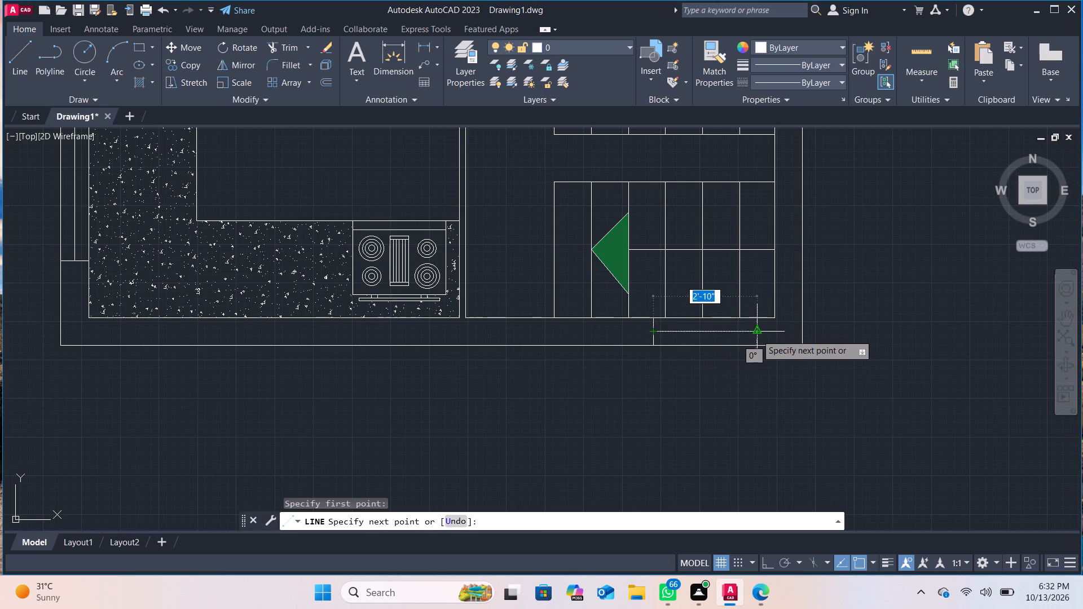
{"action": "left_click", "coordinate": [756, 334]}
{"action": "key", "text": "Return"}
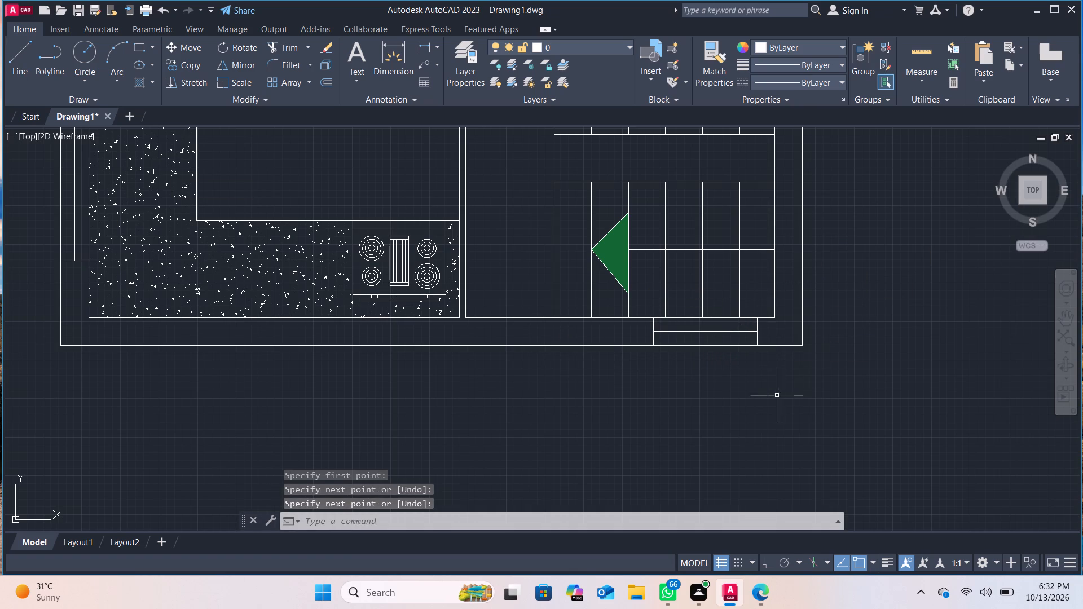
Draw a window about 2'-6" long in the outer wall beside the 5'10"*4'8" toilet, with two cross lines joined by a centre line.
{"action": "middle_click_drag", "start_coordinate": [775, 391], "coordinate": [688, 439]}
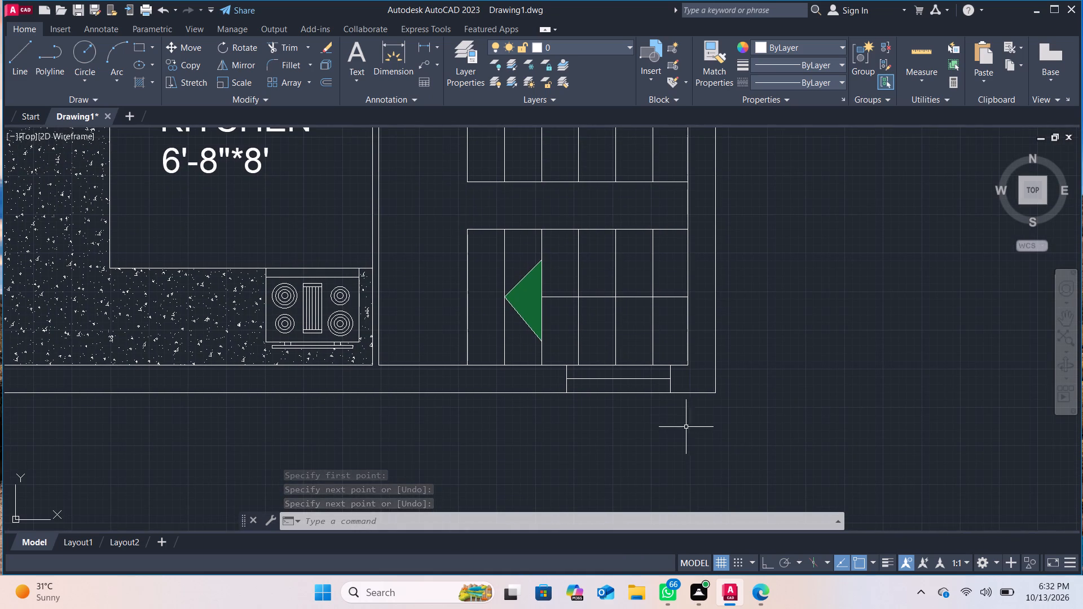
{"action": "scroll", "coordinate": [686, 356], "scroll_direction": "down", "scroll_amount": 2}
{"action": "middle_click_drag", "start_coordinate": [686, 356], "coordinate": [679, 411]}
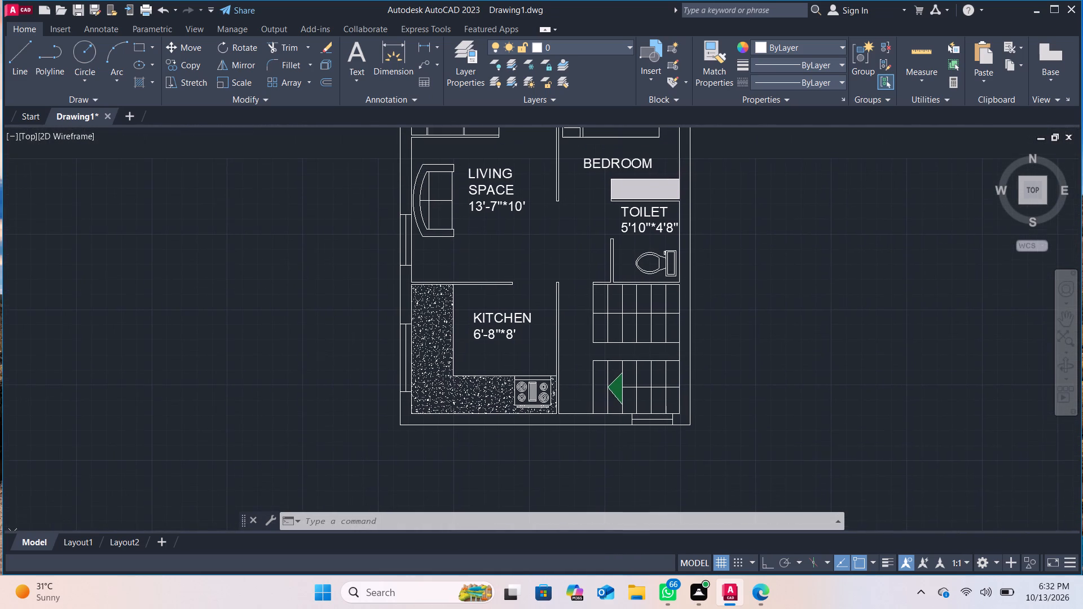
{"action": "middle_click_drag", "start_coordinate": [808, 216], "coordinate": [799, 312]}
{"action": "scroll", "coordinate": [787, 379], "scroll_direction": "up", "scroll_amount": 2}
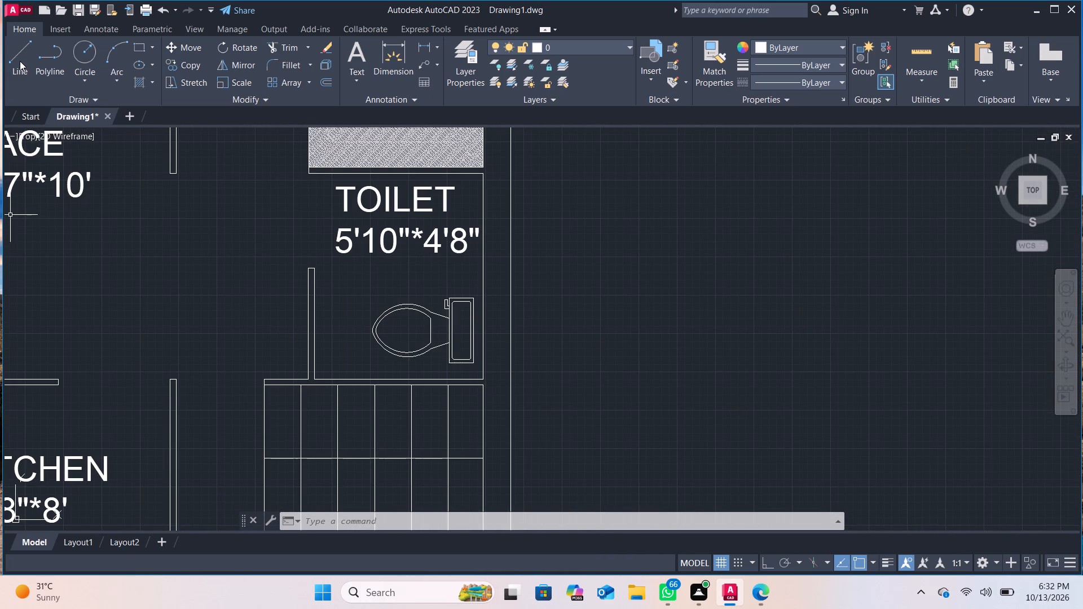
{"action": "left_click", "coordinate": [20, 61]}
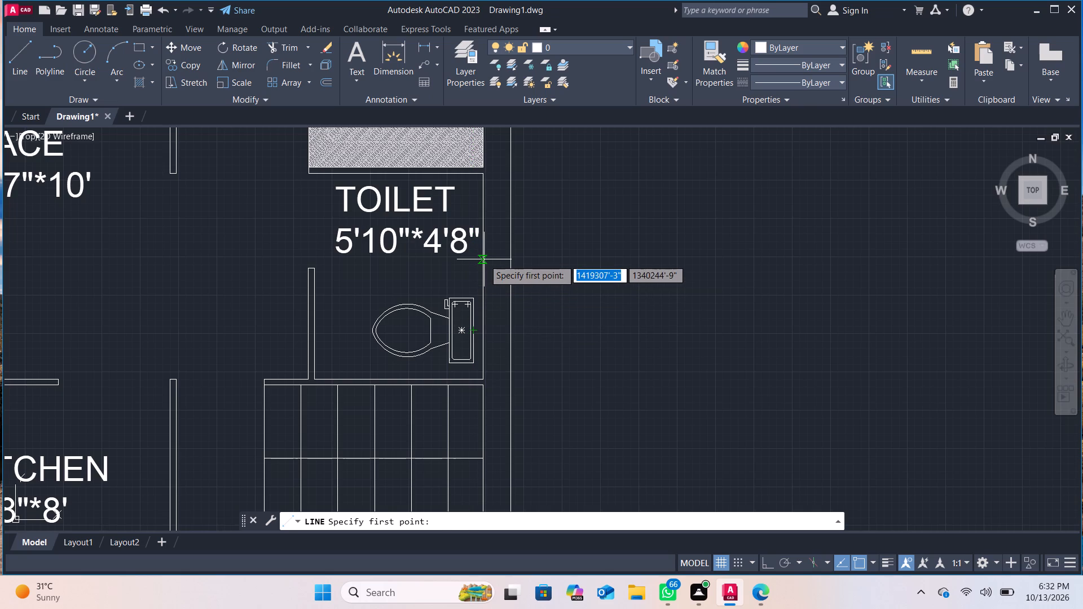
{"action": "left_click", "coordinate": [484, 259]}
{"action": "left_click", "coordinate": [510, 261]}
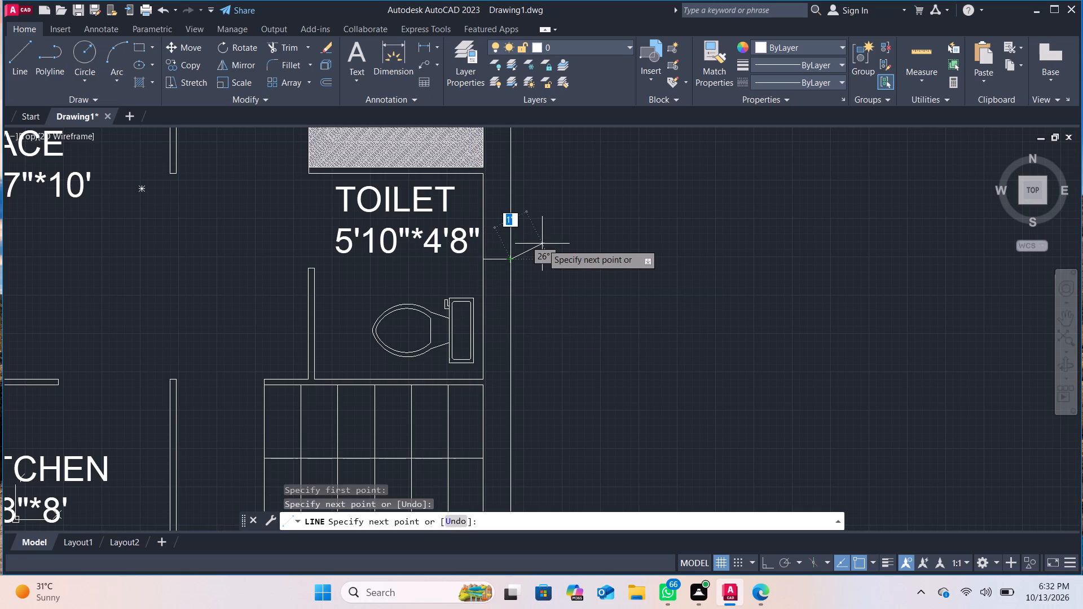
{"action": "key", "text": "Return"}
{"action": "left_click", "coordinate": [20, 60]}
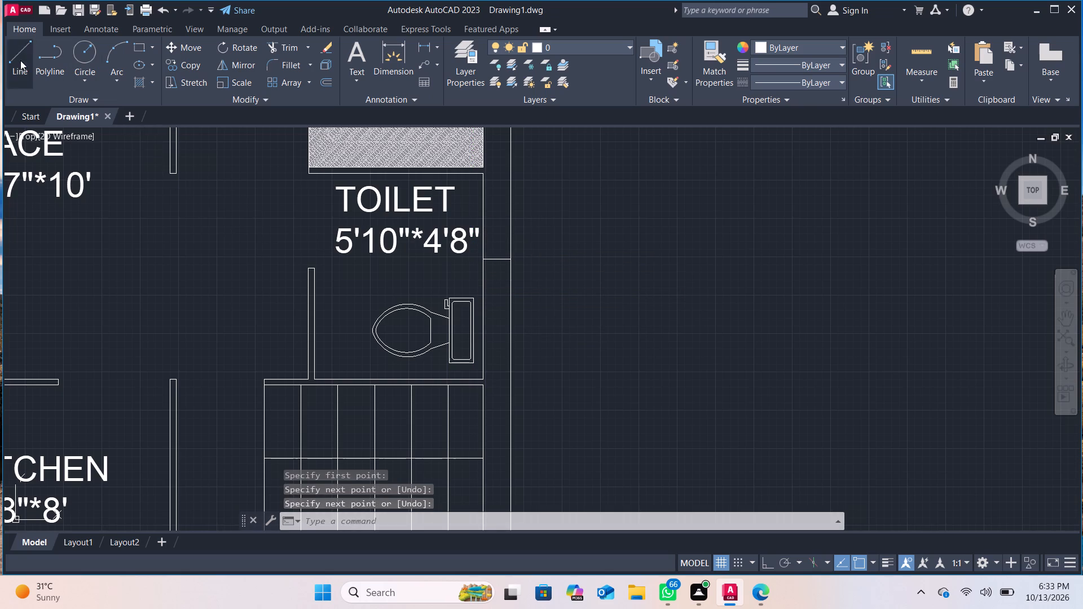
{"action": "left_click", "coordinate": [483, 347]}
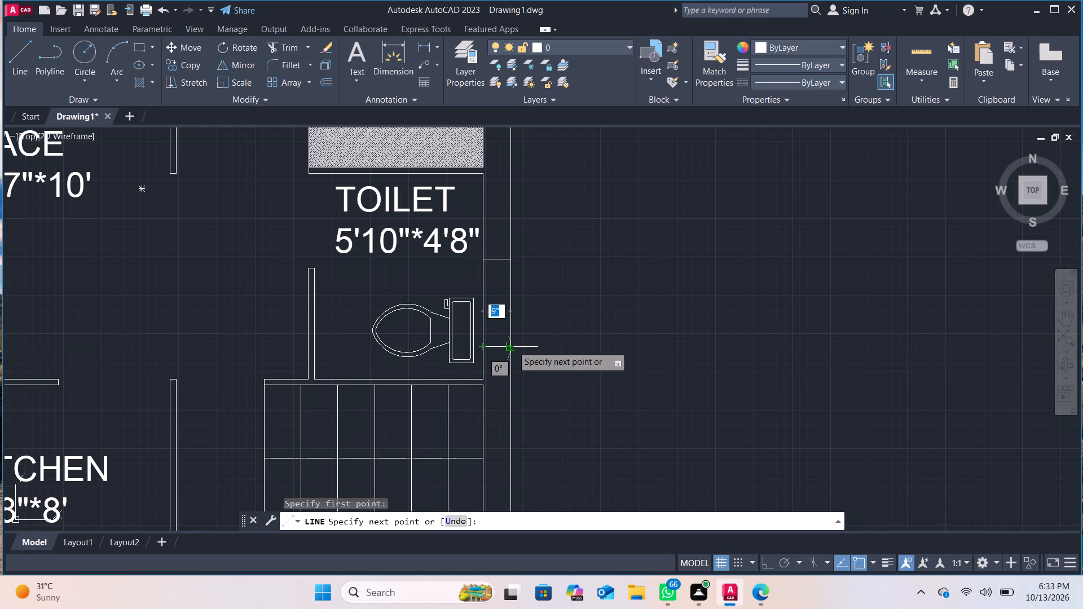
{"action": "left_click", "coordinate": [512, 346]}
{"action": "key", "text": "Return"}
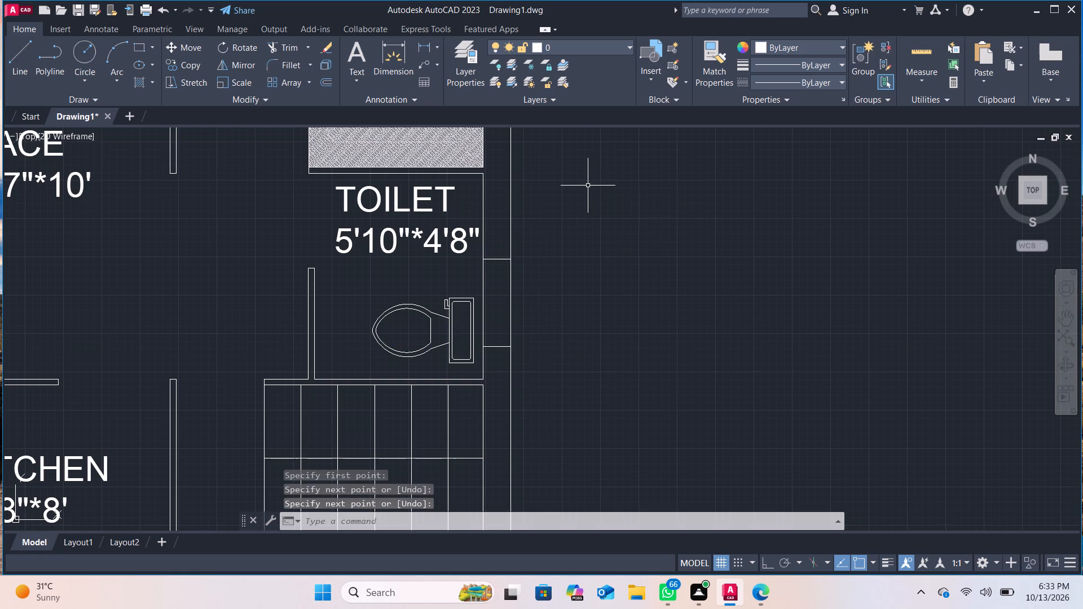
{"action": "left_click", "coordinate": [19, 56]}
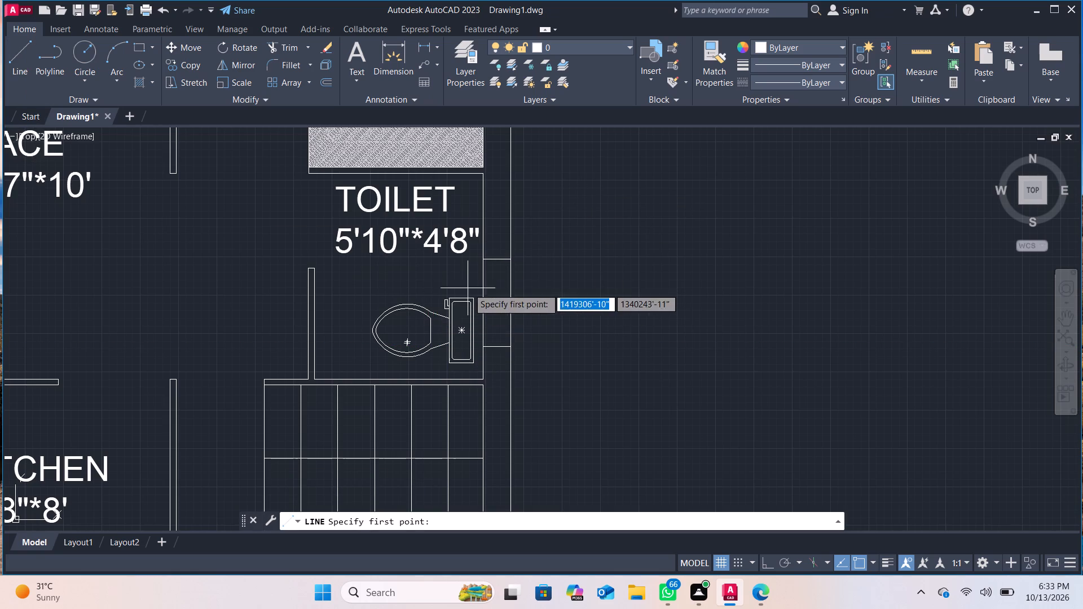
{"action": "left_click", "coordinate": [495, 259]}
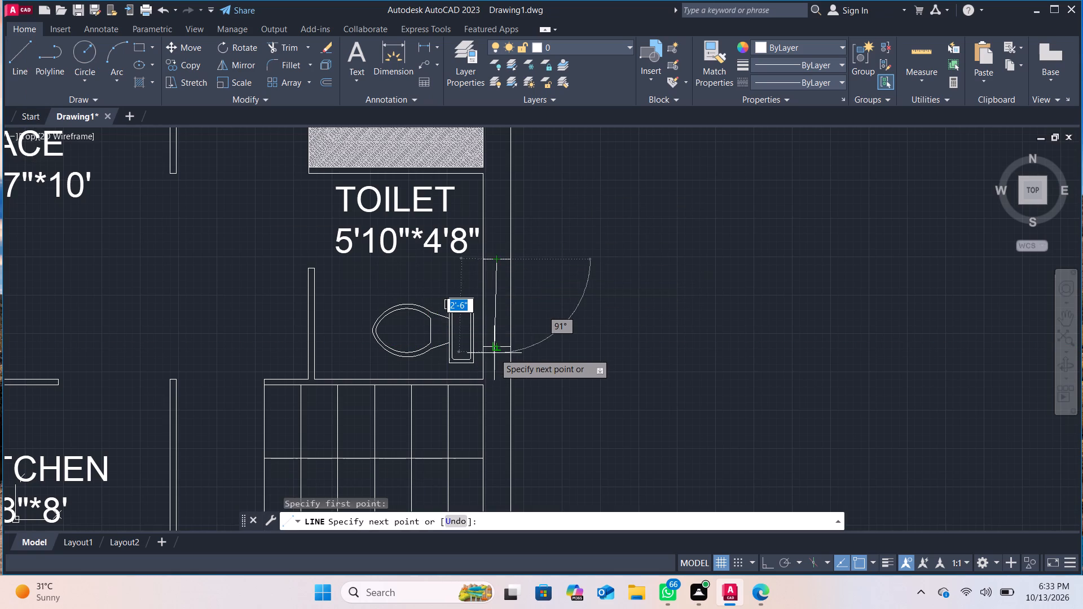
{"action": "left_click", "coordinate": [495, 347]}
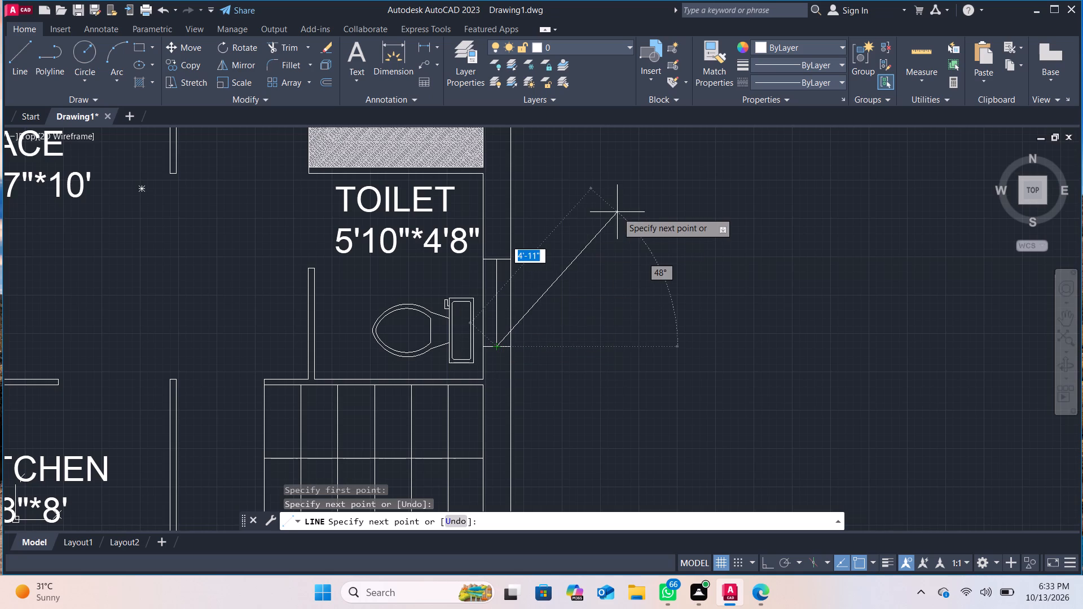
{"action": "key", "text": "Return"}
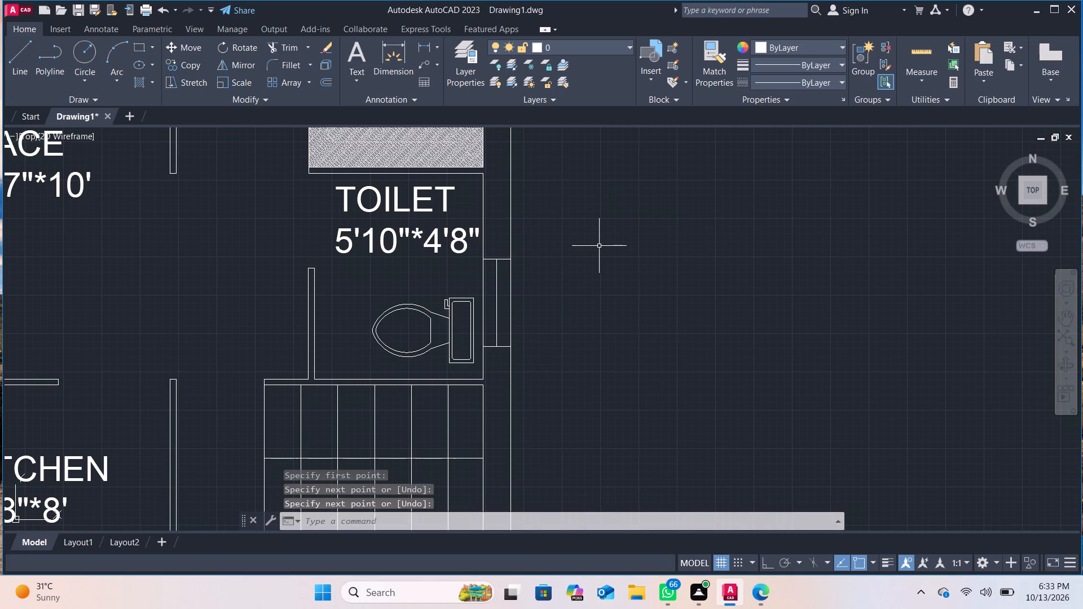
Draw a window in the outer wall beside the bedroom bed, with two lines across the wall joined at their midpoints by a centre line.
{"action": "middle_click_drag", "start_coordinate": [599, 246], "coordinate": [582, 467]}
{"action": "scroll", "coordinate": [556, 309], "scroll_direction": "down", "scroll_amount": 1}
{"action": "middle_click_drag", "start_coordinate": [561, 310], "coordinate": [566, 377]}
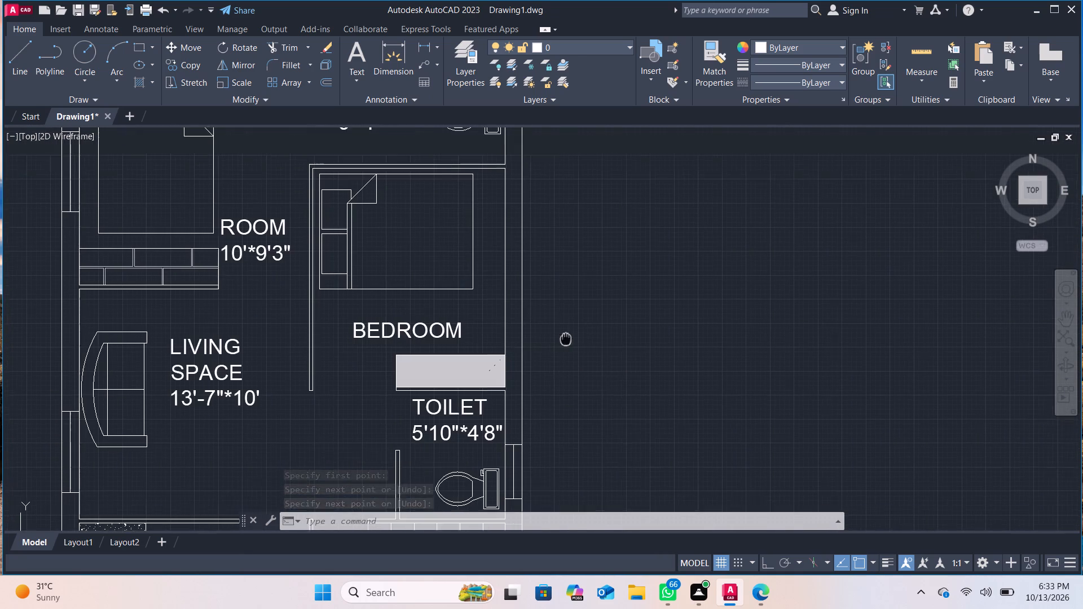
{"action": "middle_click_drag", "start_coordinate": [566, 377], "coordinate": [566, 404]}
{"action": "left_click", "coordinate": [19, 58]}
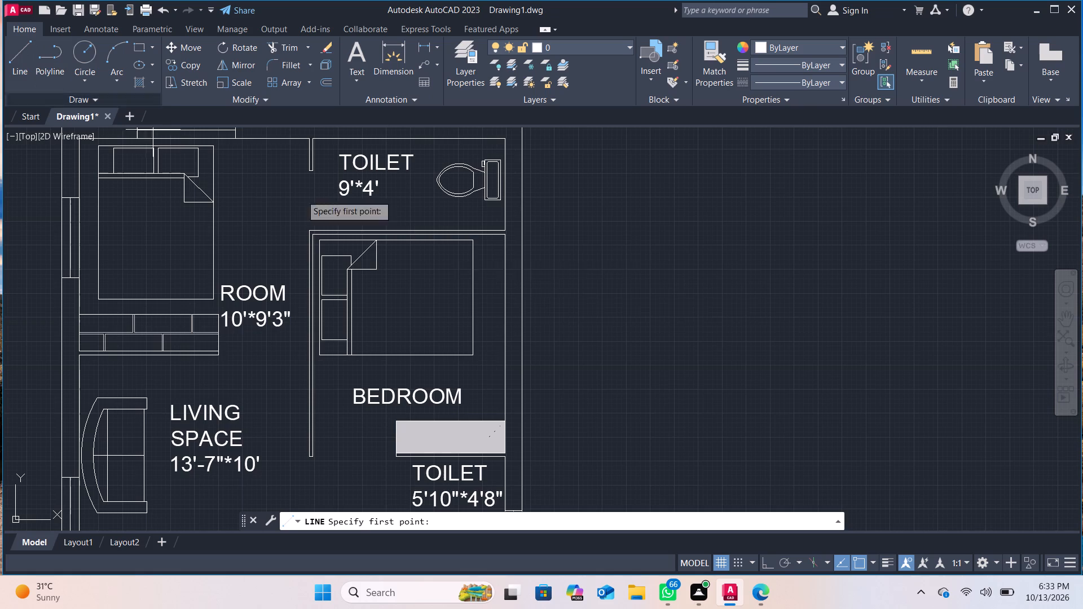
{"action": "left_click", "coordinate": [505, 279]}
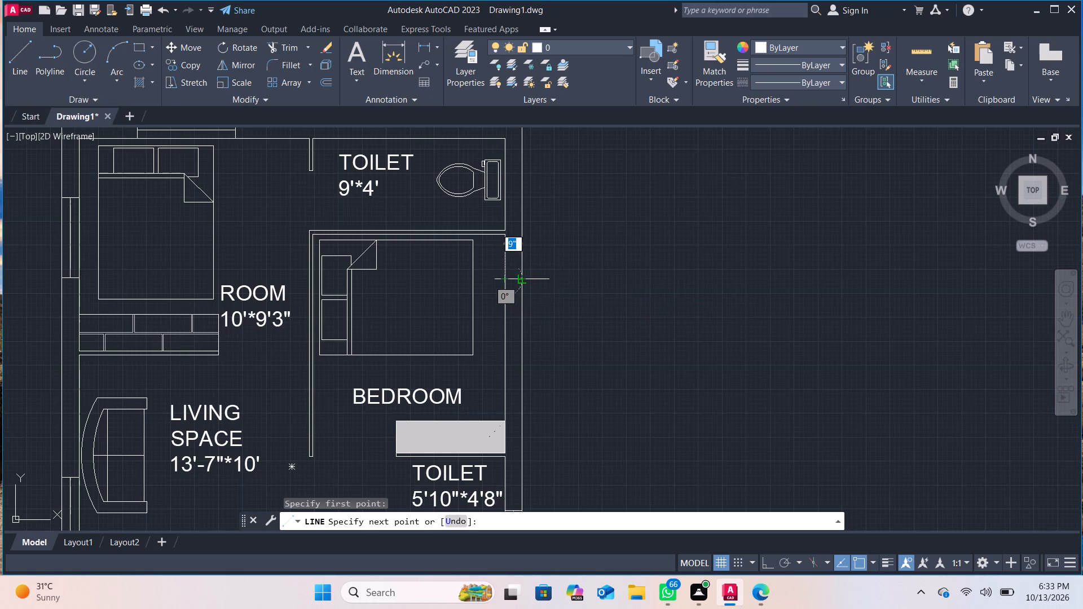
{"action": "left_click", "coordinate": [521, 279]}
{"action": "key", "text": "Return"}
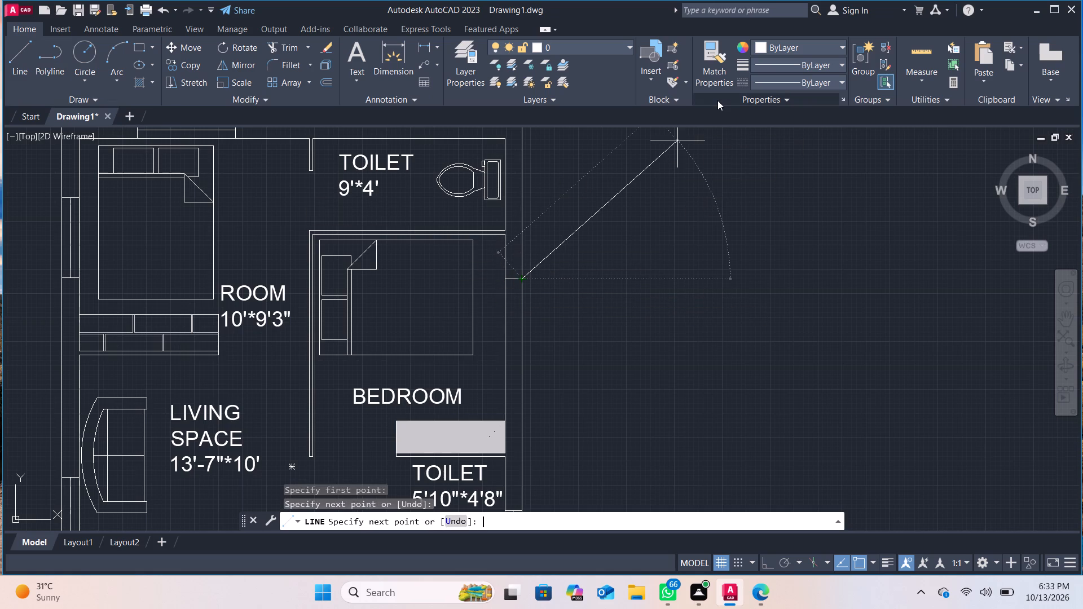
{"action": "left_click", "coordinate": [29, 58]}
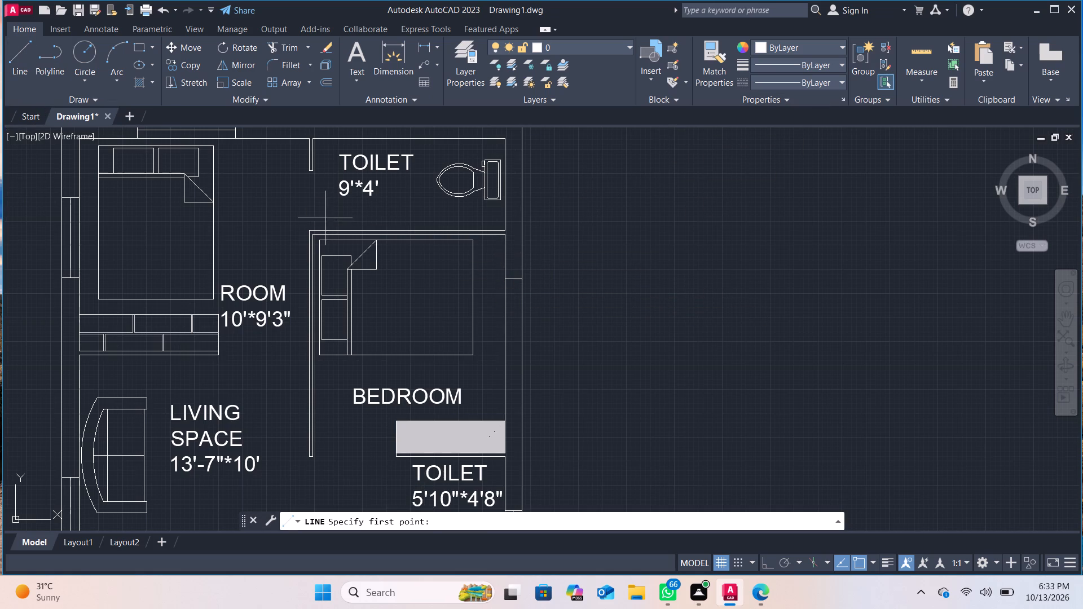
{"action": "left_click", "coordinate": [504, 372]}
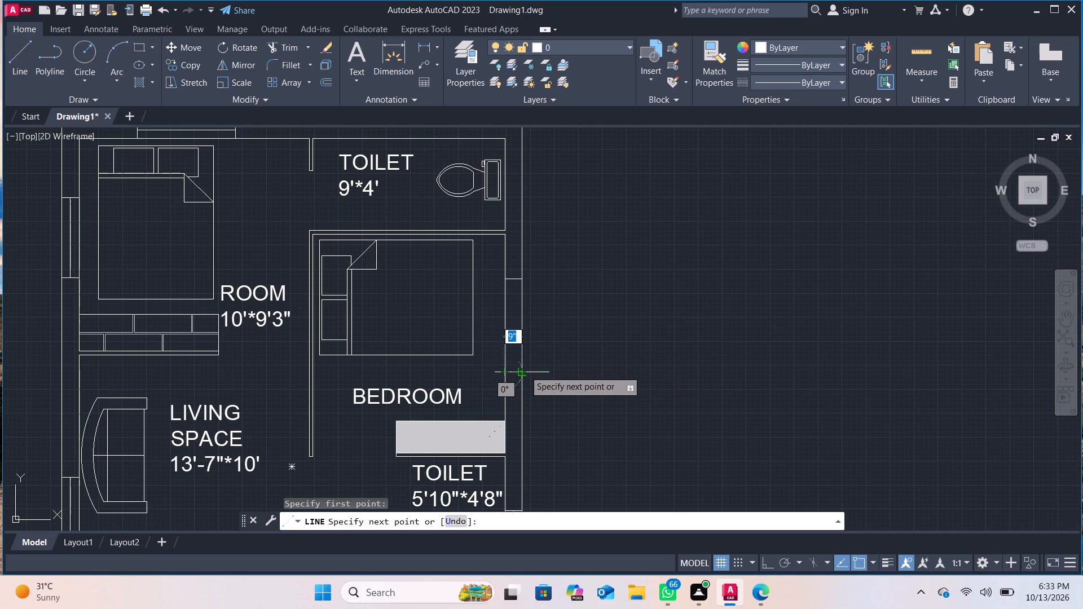
{"action": "left_click", "coordinate": [523, 372]}
{"action": "key", "text": "Return"}
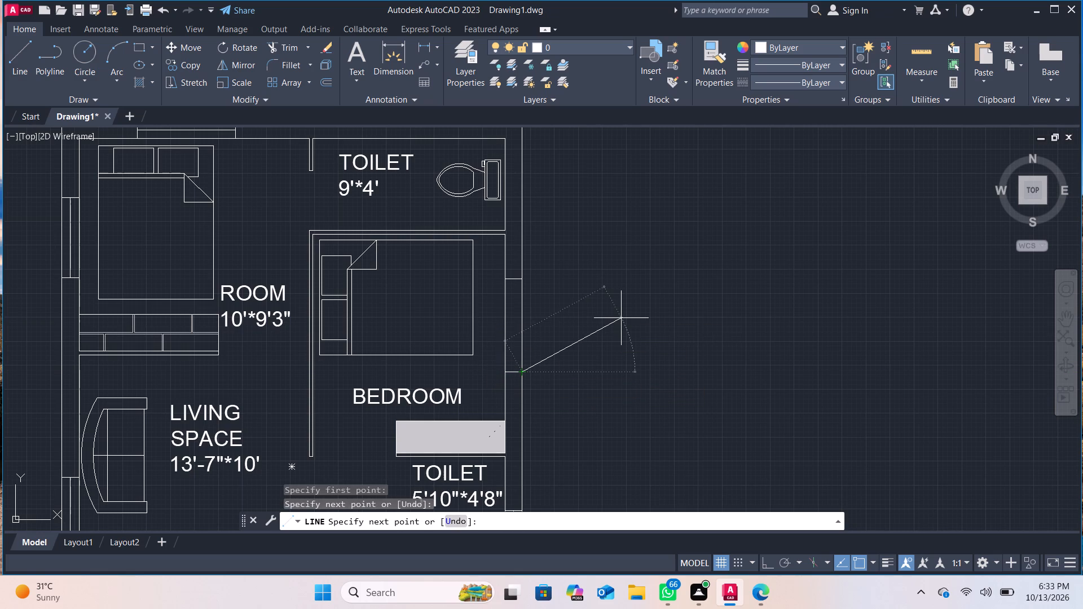
{"action": "left_click", "coordinate": [33, 52]}
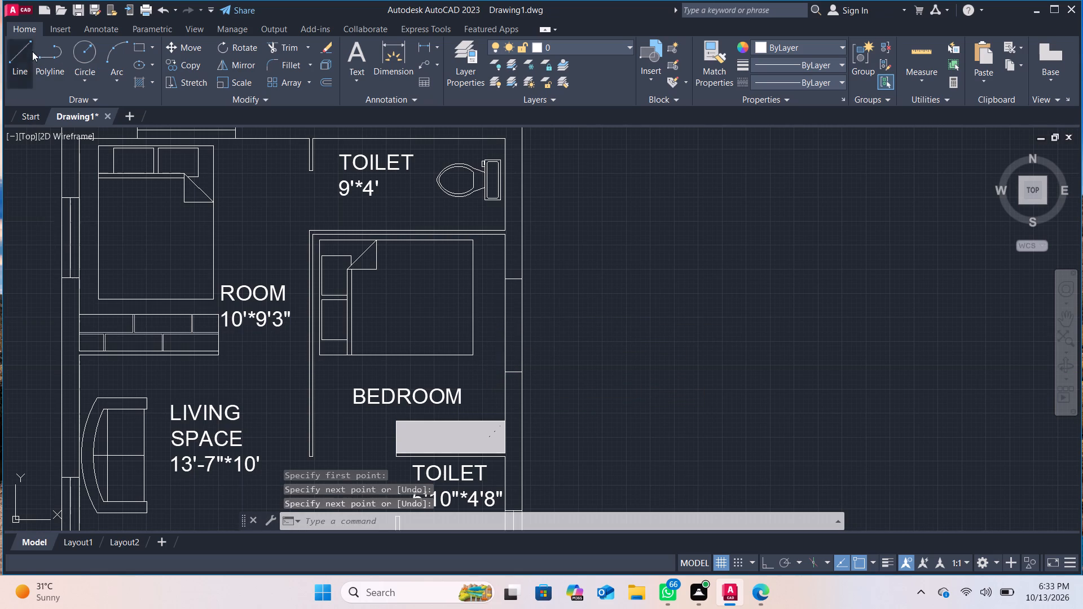
{"action": "left_click", "coordinate": [514, 280]}
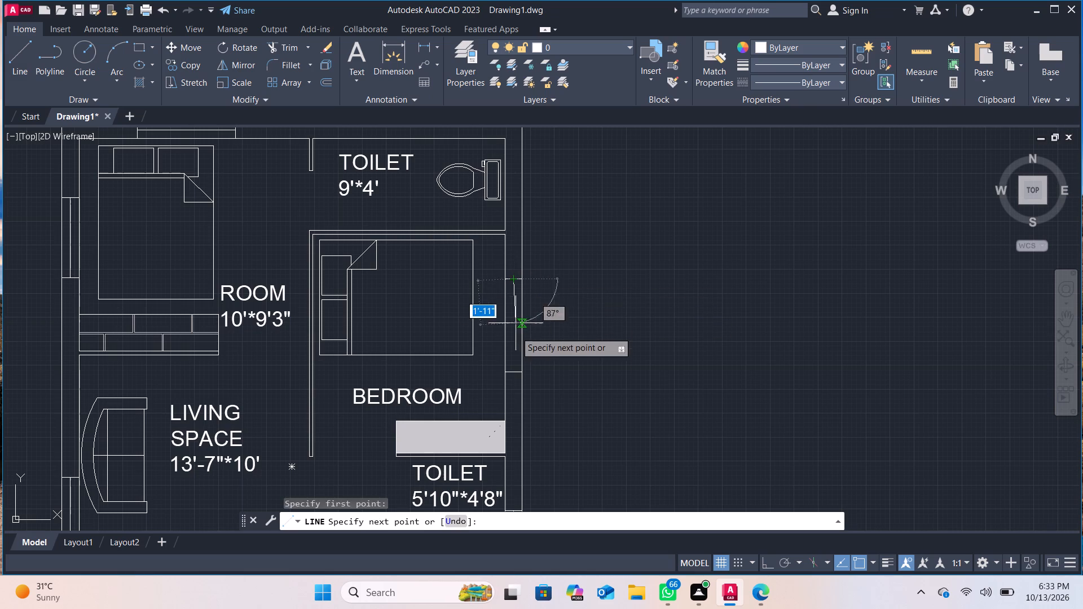
{"action": "left_click", "coordinate": [514, 376]}
{"action": "key", "text": "Return"}
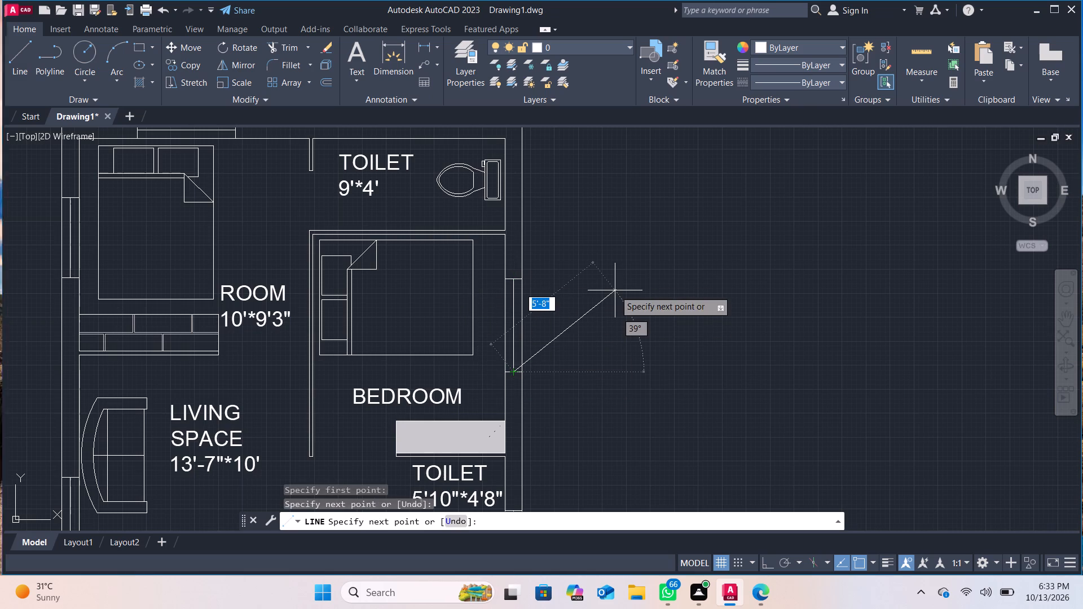
Draw a window in the outer wall beside the 9'*4' toilet's fixture, with two cross lines and a centre line between them.
{"action": "scroll", "coordinate": [611, 291], "scroll_direction": "down", "scroll_amount": 1}
{"action": "middle_click_drag", "start_coordinate": [611, 297], "coordinate": [613, 403]}
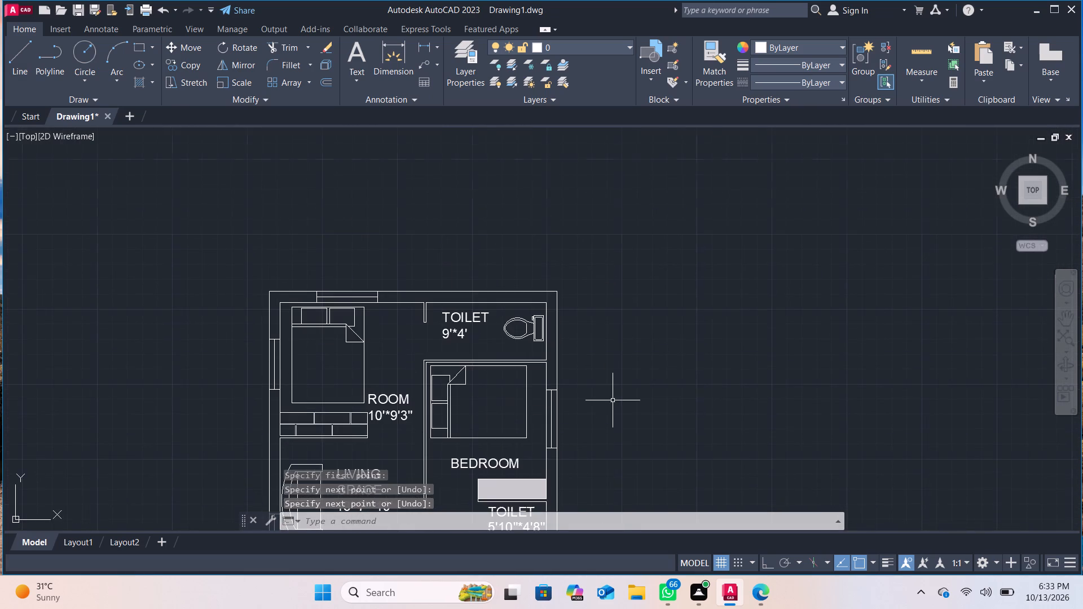
{"action": "scroll", "coordinate": [613, 398], "scroll_direction": "up", "scroll_amount": 2}
{"action": "left_click", "coordinate": [23, 69]}
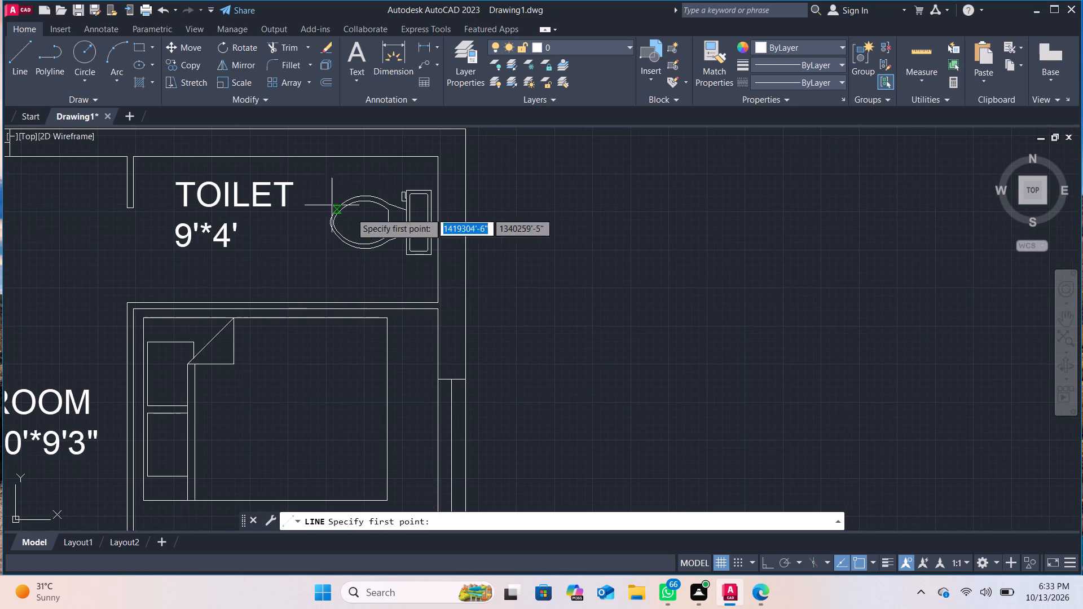
{"action": "left_click", "coordinate": [437, 175]}
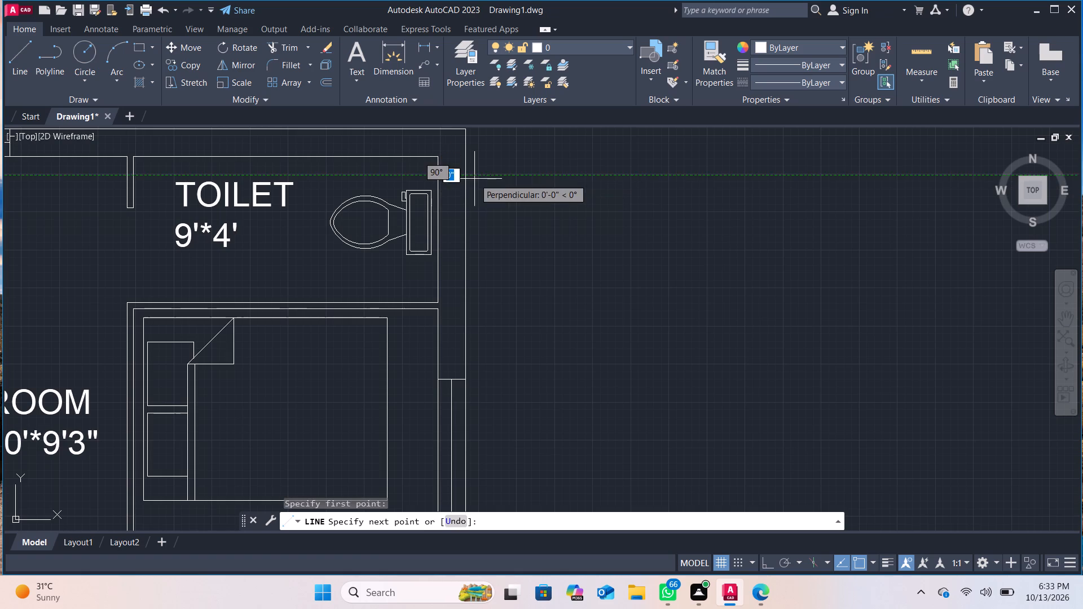
{"action": "left_click", "coordinate": [474, 179]}
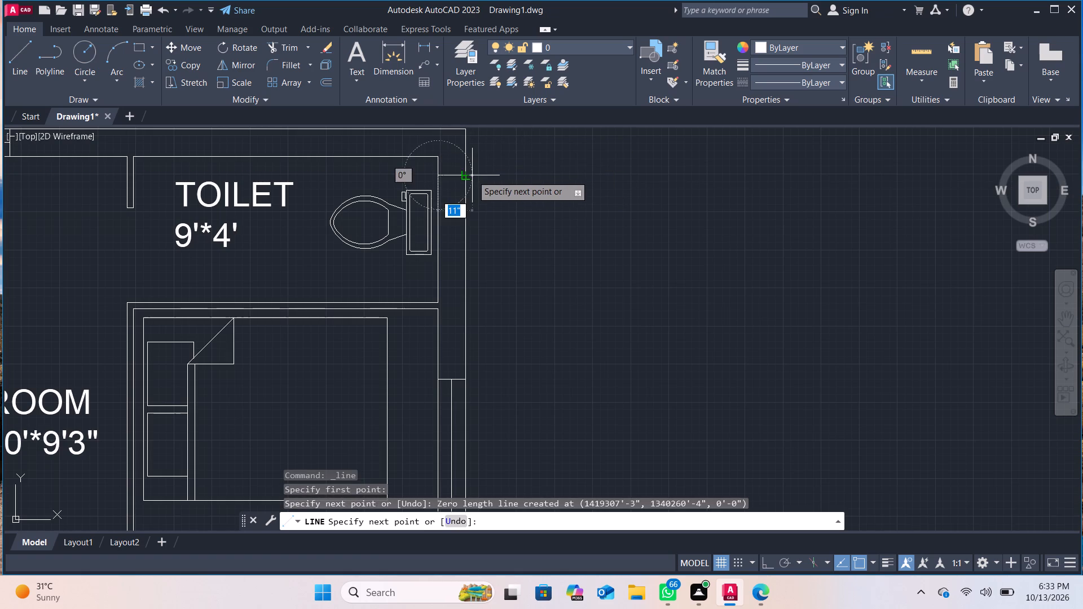
{"action": "left_click", "coordinate": [472, 175]}
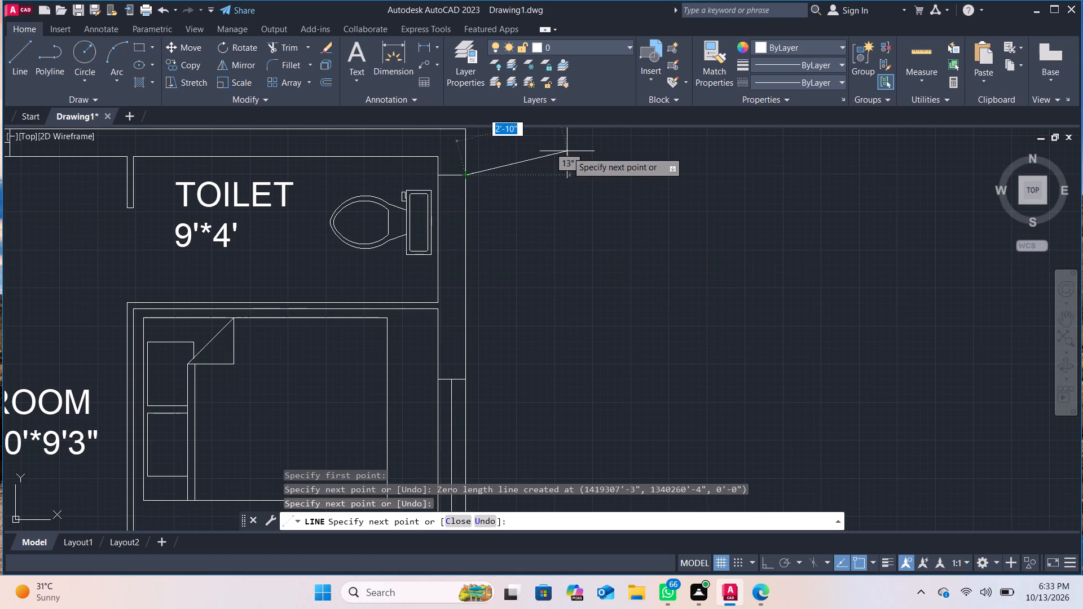
{"action": "key", "text": "Return"}
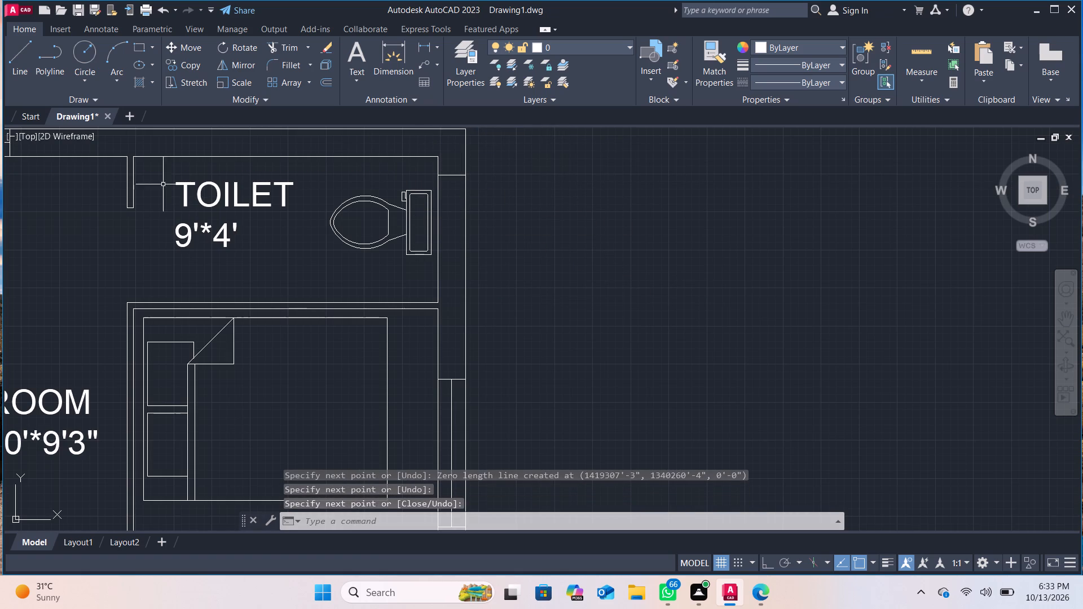
{"action": "left_click", "coordinate": [29, 70]}
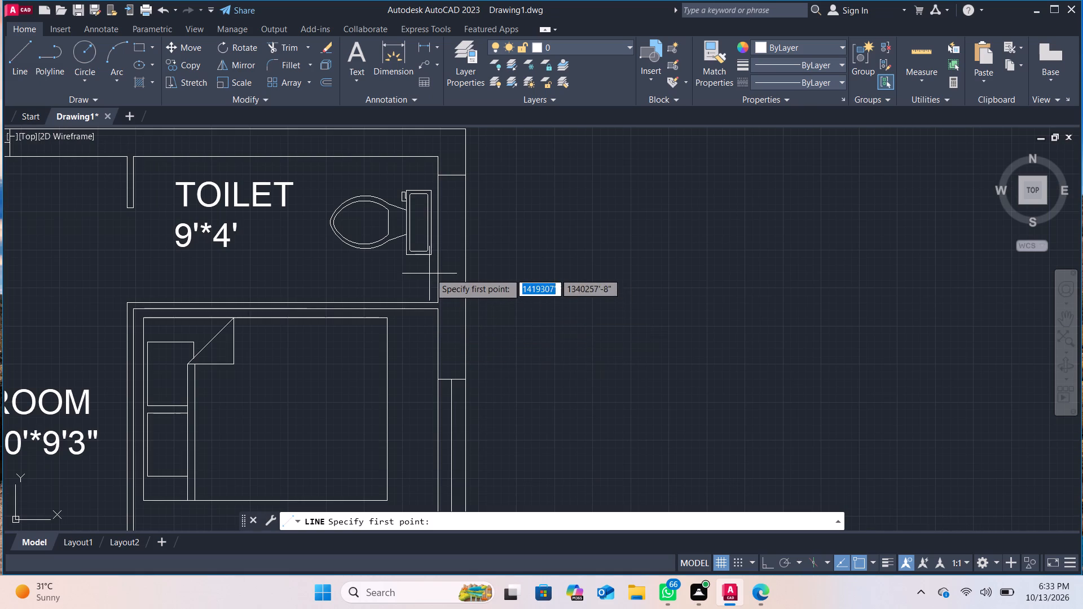
{"action": "left_click", "coordinate": [438, 272]}
{"action": "left_click", "coordinate": [464, 273]}
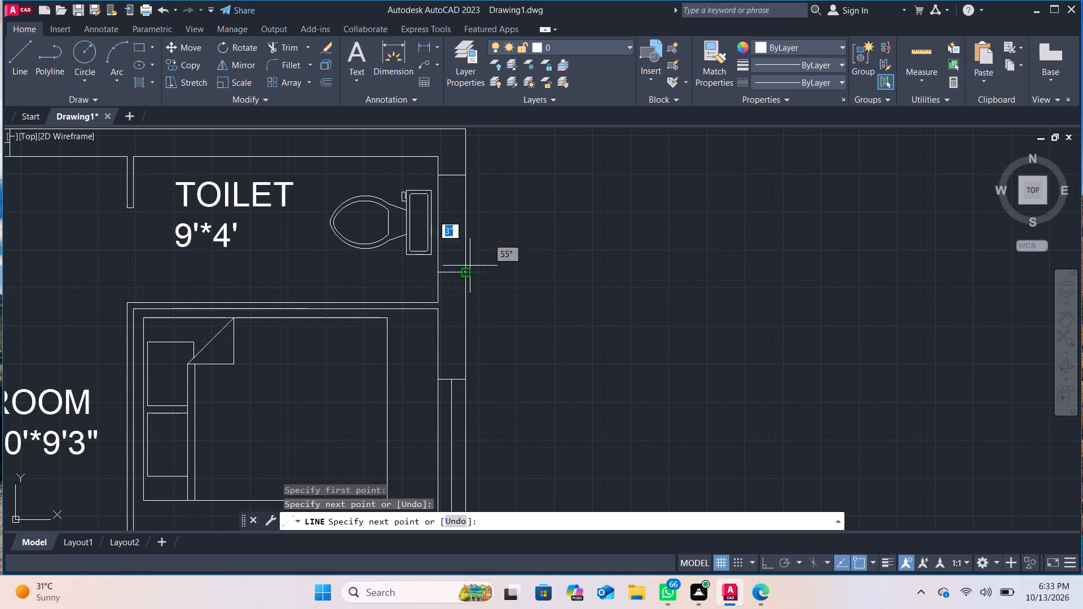
{"action": "key", "text": "Return"}
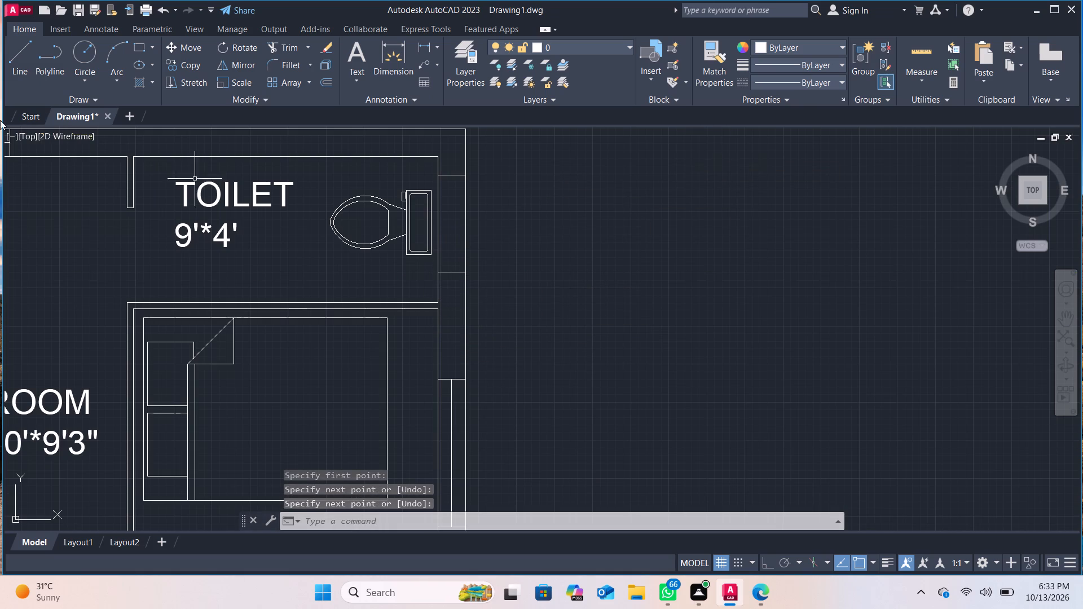
{"action": "left_click", "coordinate": [9, 56]}
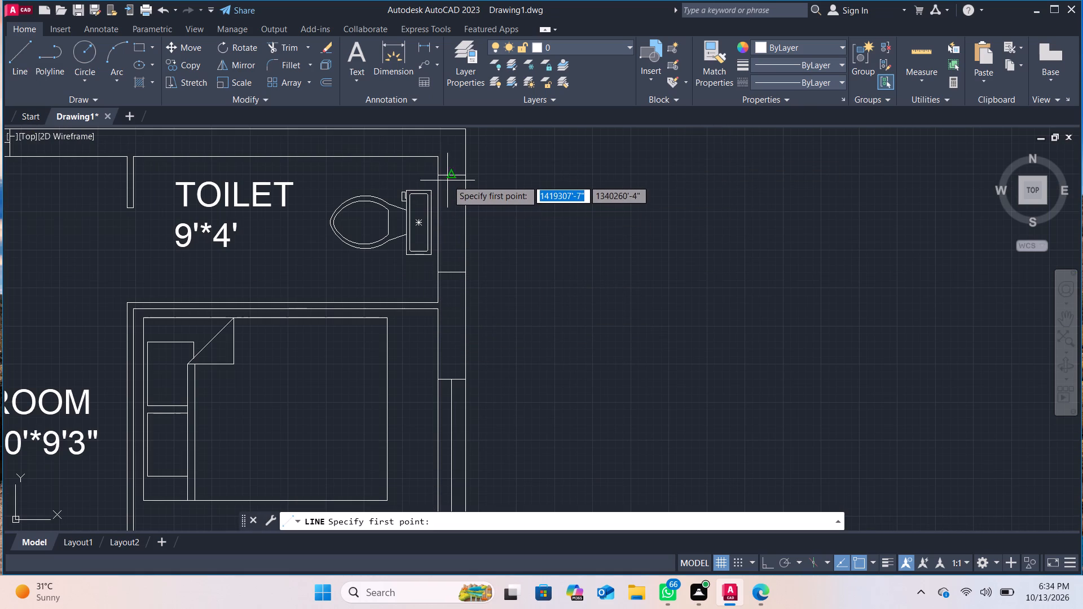
{"action": "left_click", "coordinate": [450, 175]}
{"action": "left_click", "coordinate": [450, 280]}
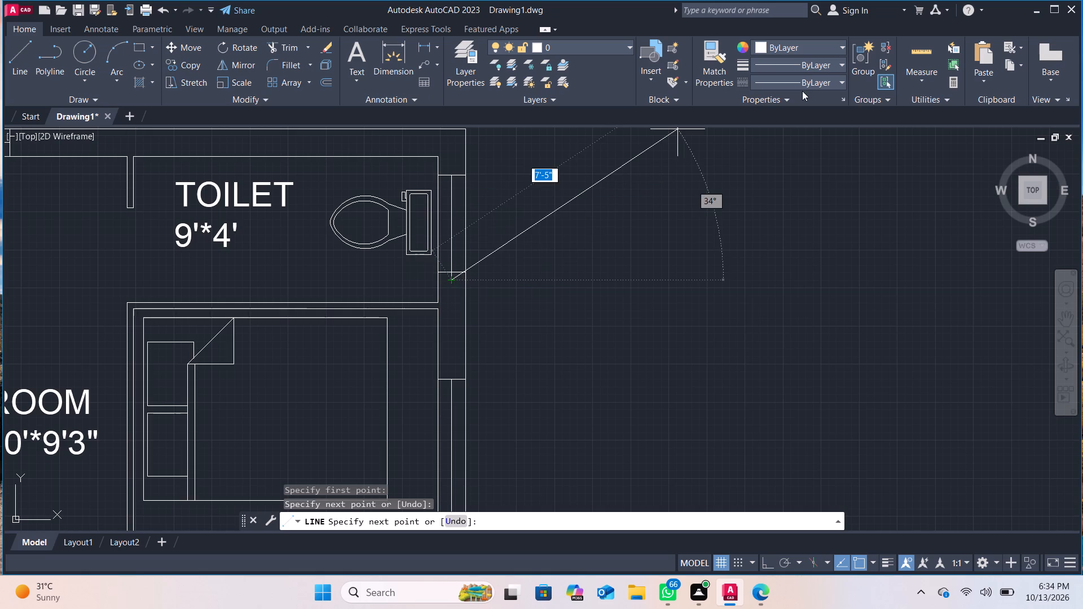
{"action": "key", "text": "Return"}
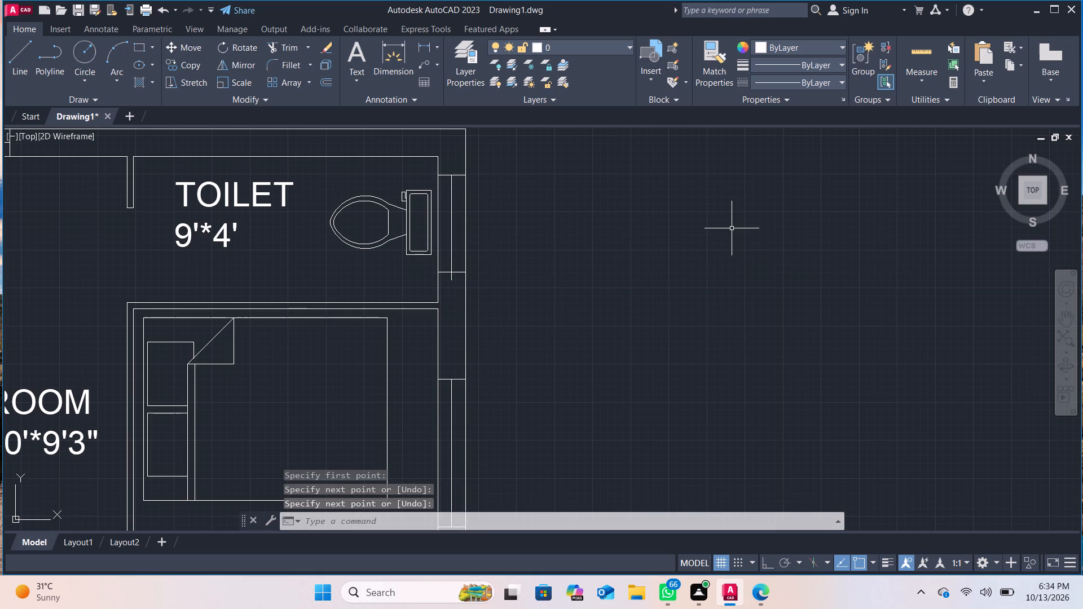
Trim the end of the 9'*4' toilet window's centre line that extends past the lower cross line.
{"action": "left_click", "coordinate": [283, 50]}
{"action": "left_click", "coordinate": [451, 281]}
{"action": "scroll", "coordinate": [456, 311], "scroll_direction": "down", "scroll_amount": 2}
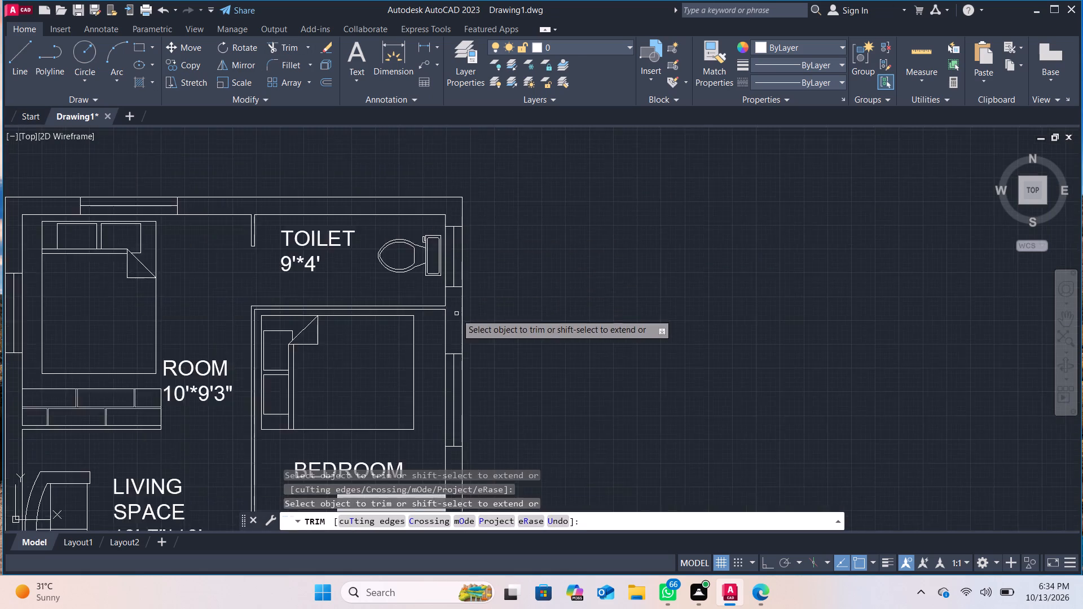
Review the windows in the outer walls around the kitchen, staircase, bedroom and living space.
{"action": "scroll", "coordinate": [456, 314], "scroll_direction": "down", "scroll_amount": 2}
{"action": "scroll", "coordinate": [529, 418], "scroll_direction": "up", "scroll_amount": 2}
{"action": "middle_click_drag", "start_coordinate": [529, 418], "coordinate": [660, 284]}
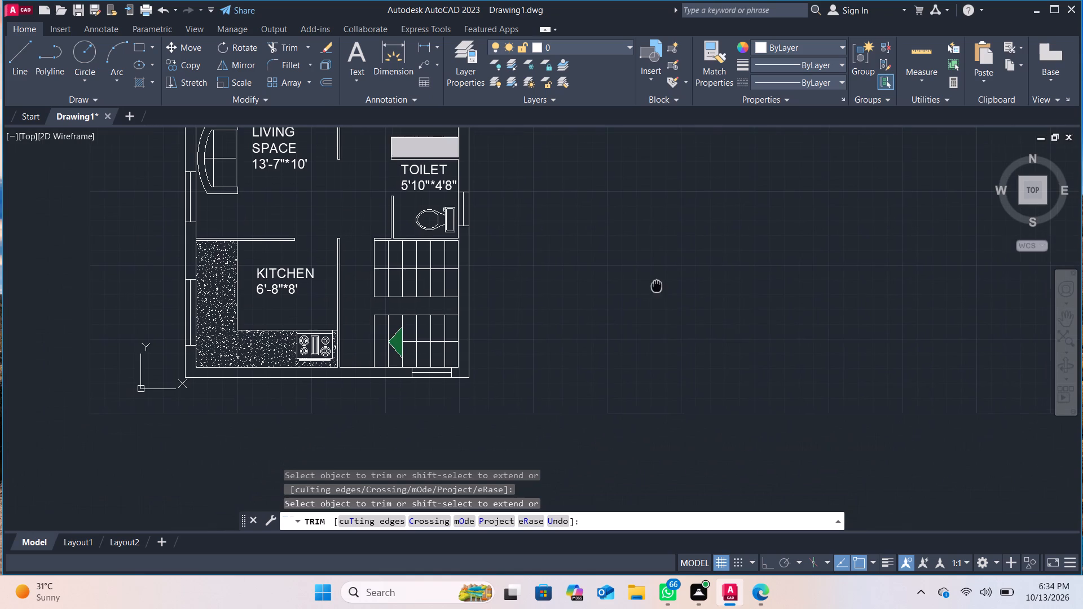
{"action": "middle_click_drag", "start_coordinate": [660, 284], "coordinate": [662, 284]}
{"action": "scroll", "coordinate": [565, 362], "scroll_direction": "up", "scroll_amount": 1}
{"action": "middle_click_drag", "start_coordinate": [565, 362], "coordinate": [781, 347]}
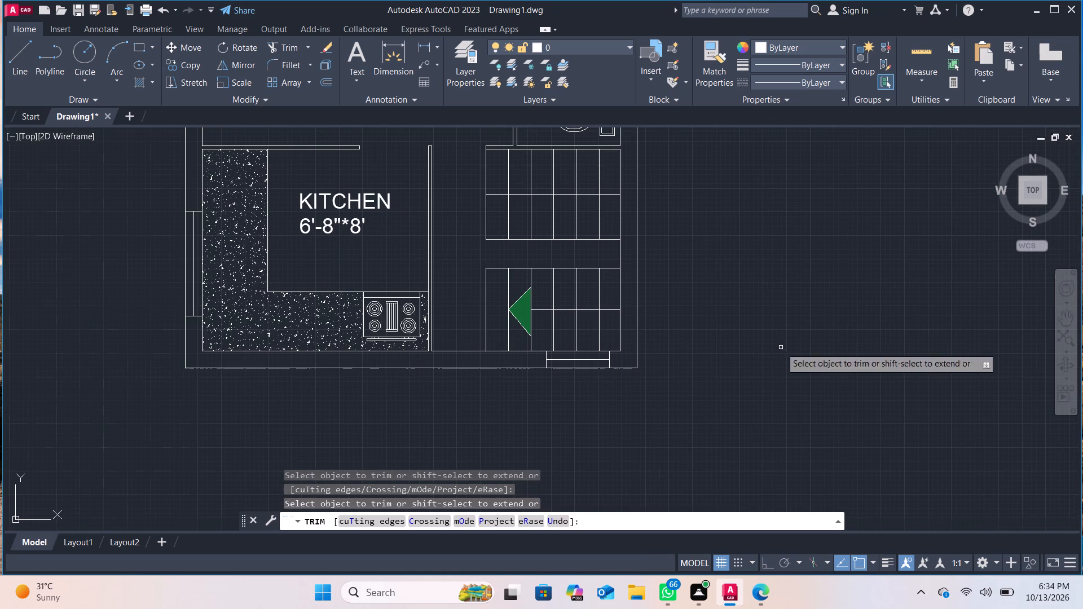
{"action": "scroll", "coordinate": [705, 252], "scroll_direction": "down", "scroll_amount": 1}
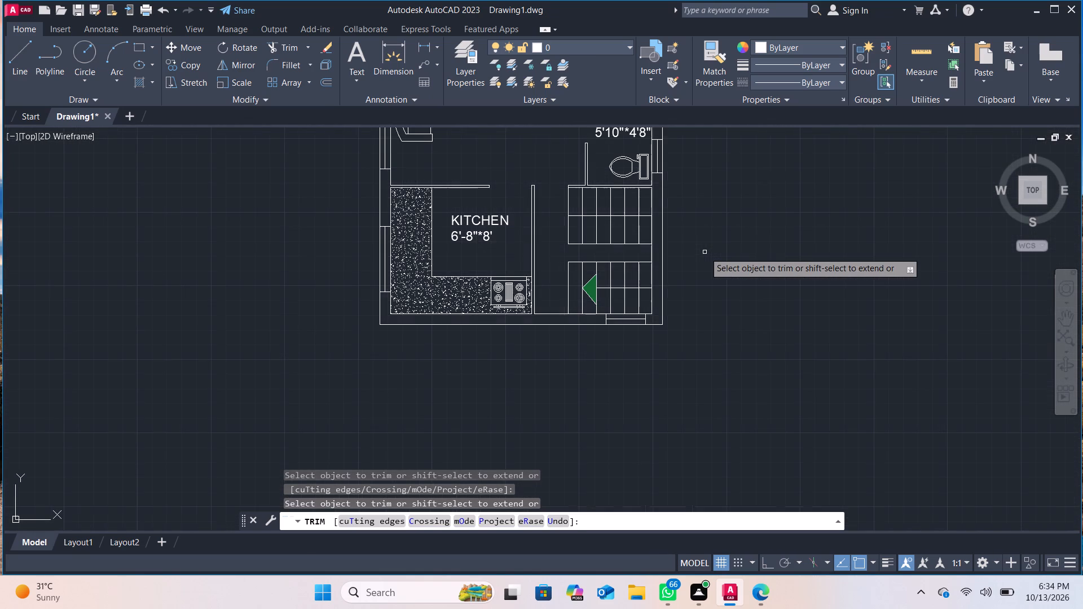
{"action": "middle_click_drag", "start_coordinate": [705, 252], "coordinate": [709, 446]}
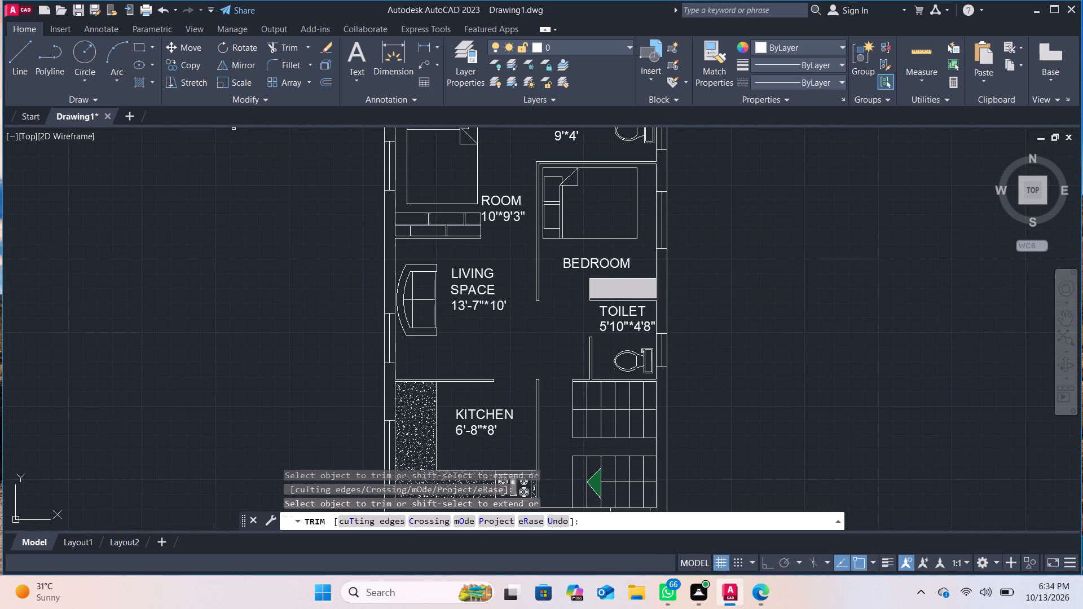
Start a solid hatch in colour 0,0,0 and fill the outer wall around the 9'*4' toilet and room, including the stretch towards the living space.
{"action": "left_click", "coordinate": [146, 81]}
{"action": "left_click", "coordinate": [402, 41]}
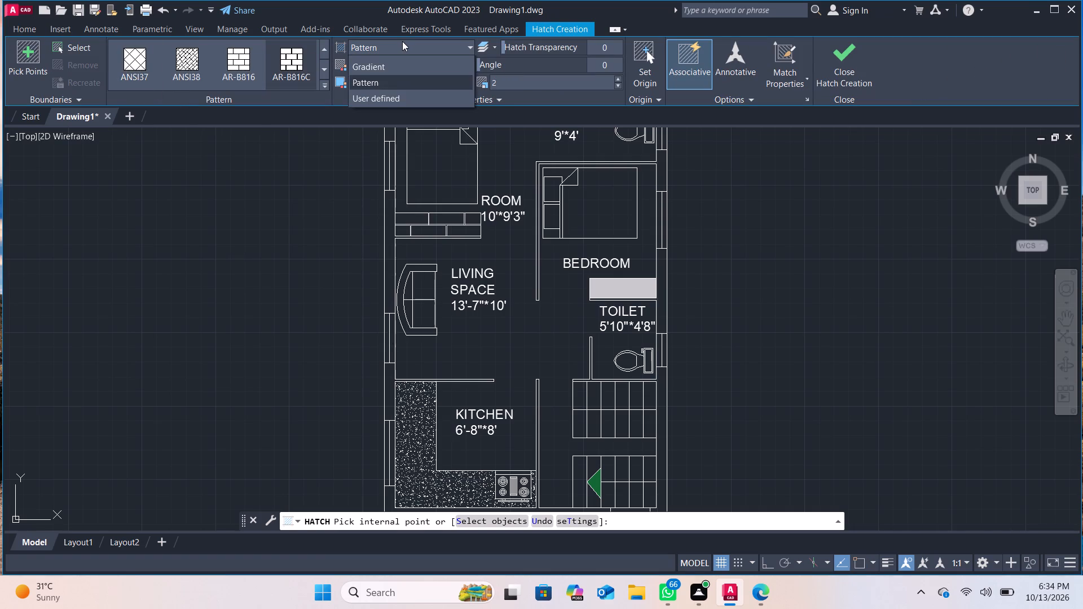
{"action": "left_click", "coordinate": [398, 60]}
{"action": "left_click", "coordinate": [393, 67]}
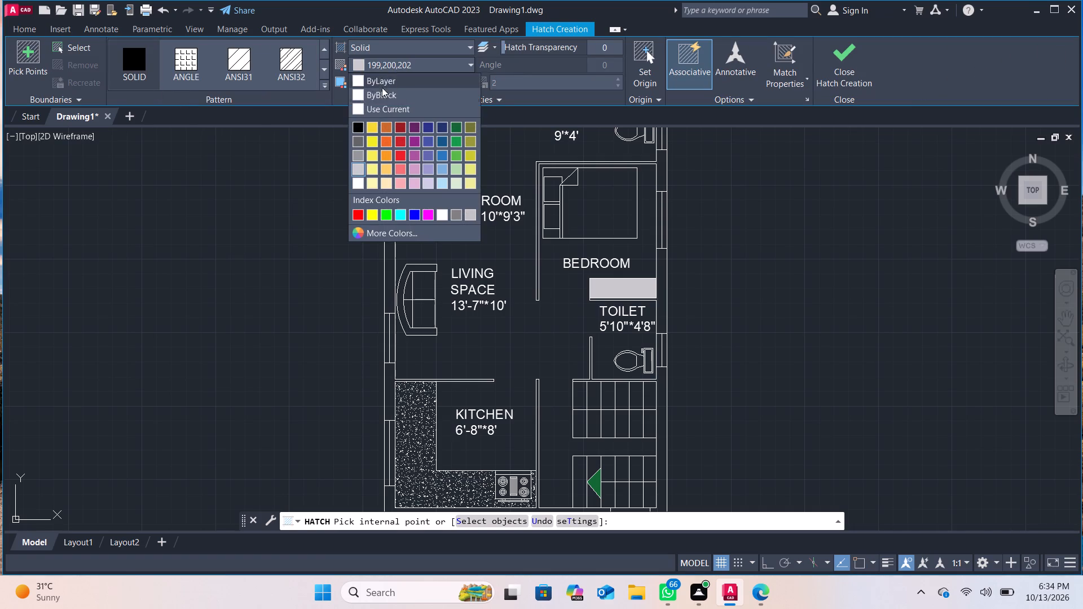
{"action": "left_click", "coordinate": [362, 121]}
{"action": "scroll", "coordinate": [468, 193], "scroll_direction": "down", "scroll_amount": 1}
{"action": "middle_click_drag", "start_coordinate": [469, 195], "coordinate": [473, 259]}
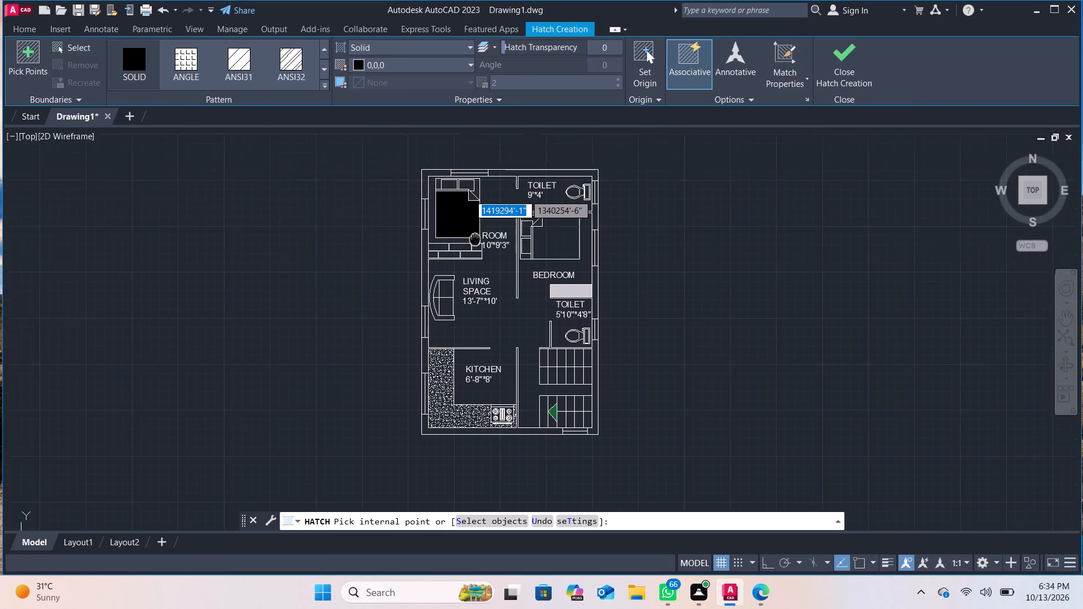
{"action": "middle_click_drag", "start_coordinate": [473, 259], "coordinate": [468, 284]}
{"action": "scroll", "coordinate": [482, 252], "scroll_direction": "up", "scroll_amount": 1}
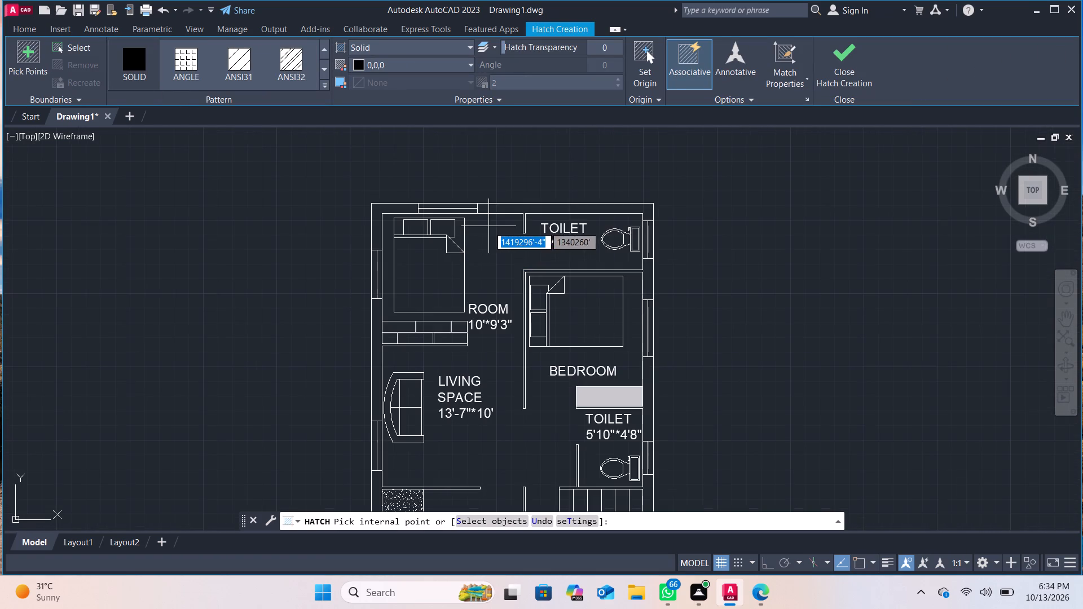
{"action": "left_click", "coordinate": [506, 208]}
{"action": "left_click", "coordinate": [393, 211]}
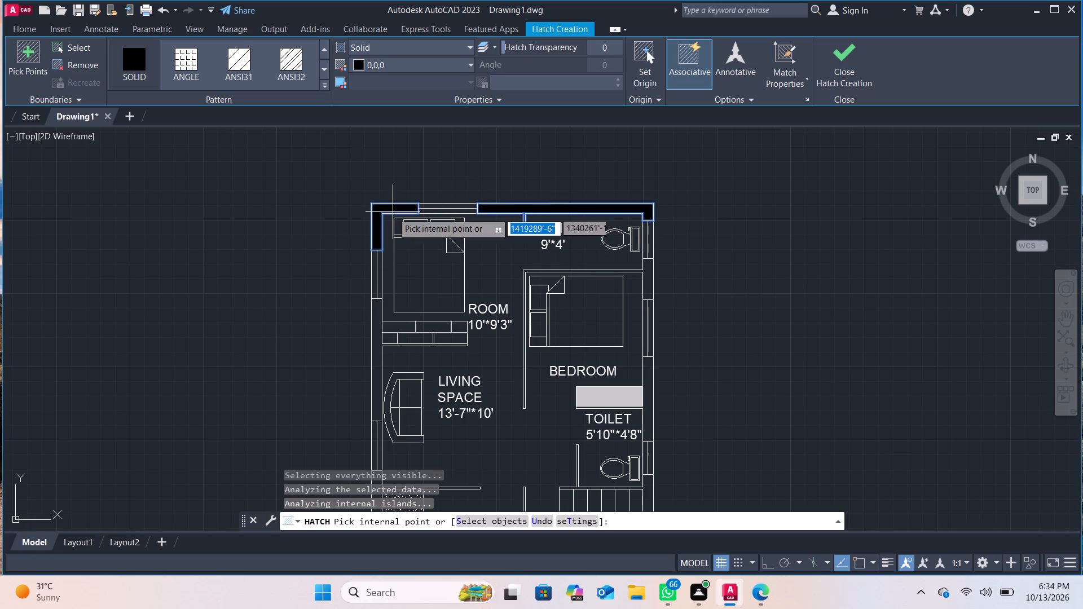
{"action": "left_click", "coordinate": [375, 324]}
Fill the remaining outer wall stretches around the kitchen and beside the staircase, with their adjoining partitions, using the same solid black hatch.
{"action": "scroll", "coordinate": [494, 316], "scroll_direction": "down", "scroll_amount": 1}
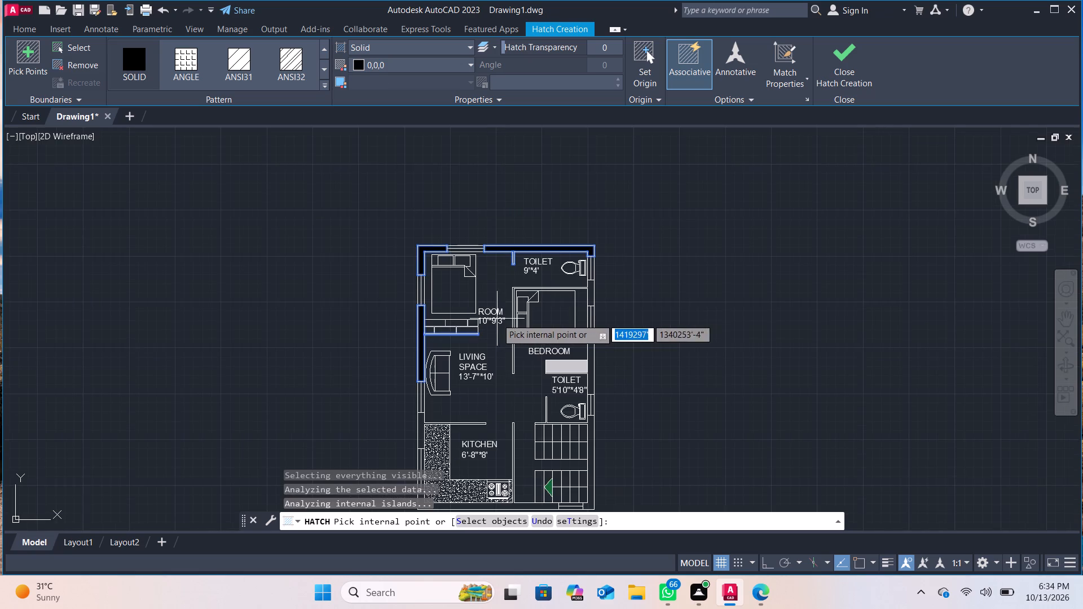
{"action": "middle_click_drag", "start_coordinate": [498, 319], "coordinate": [454, 172]}
{"action": "scroll", "coordinate": [378, 359], "scroll_direction": "up", "scroll_amount": 1}
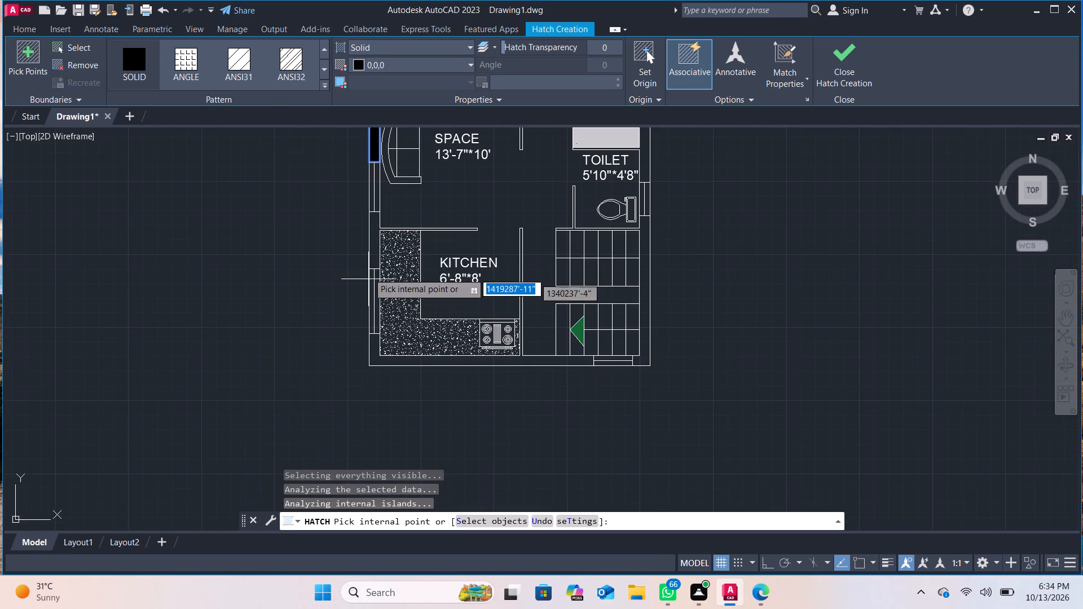
{"action": "left_click", "coordinate": [371, 229]}
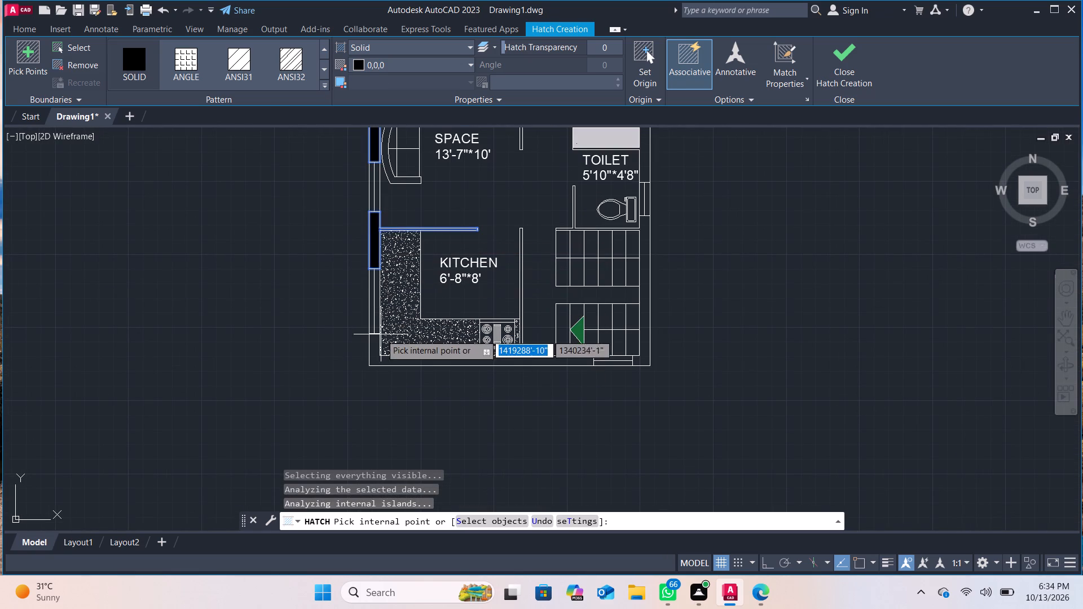
{"action": "left_click", "coordinate": [371, 355]}
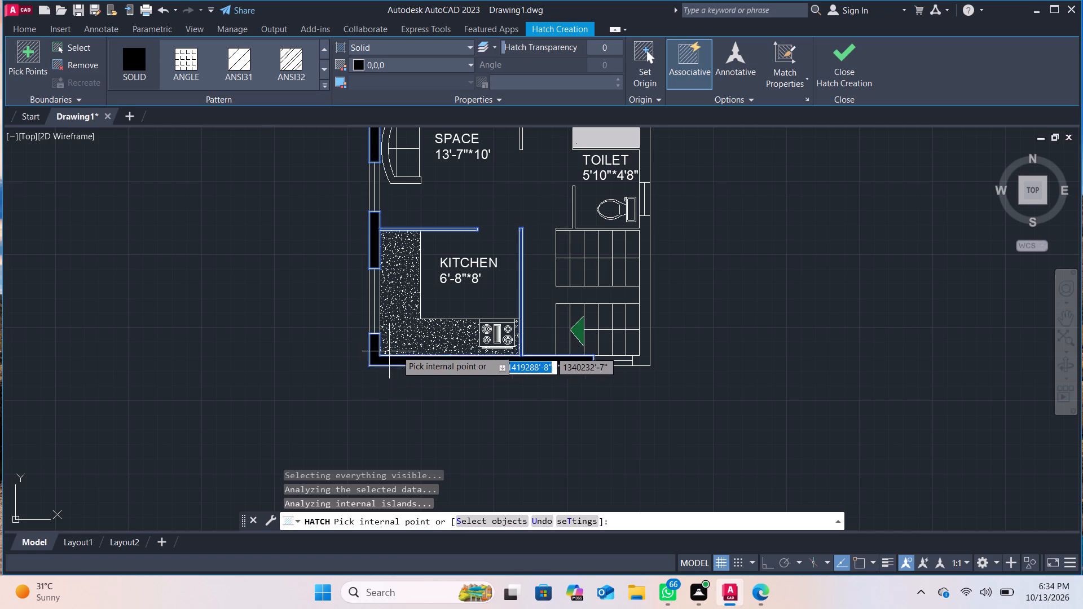
{"action": "left_click", "coordinate": [645, 298]}
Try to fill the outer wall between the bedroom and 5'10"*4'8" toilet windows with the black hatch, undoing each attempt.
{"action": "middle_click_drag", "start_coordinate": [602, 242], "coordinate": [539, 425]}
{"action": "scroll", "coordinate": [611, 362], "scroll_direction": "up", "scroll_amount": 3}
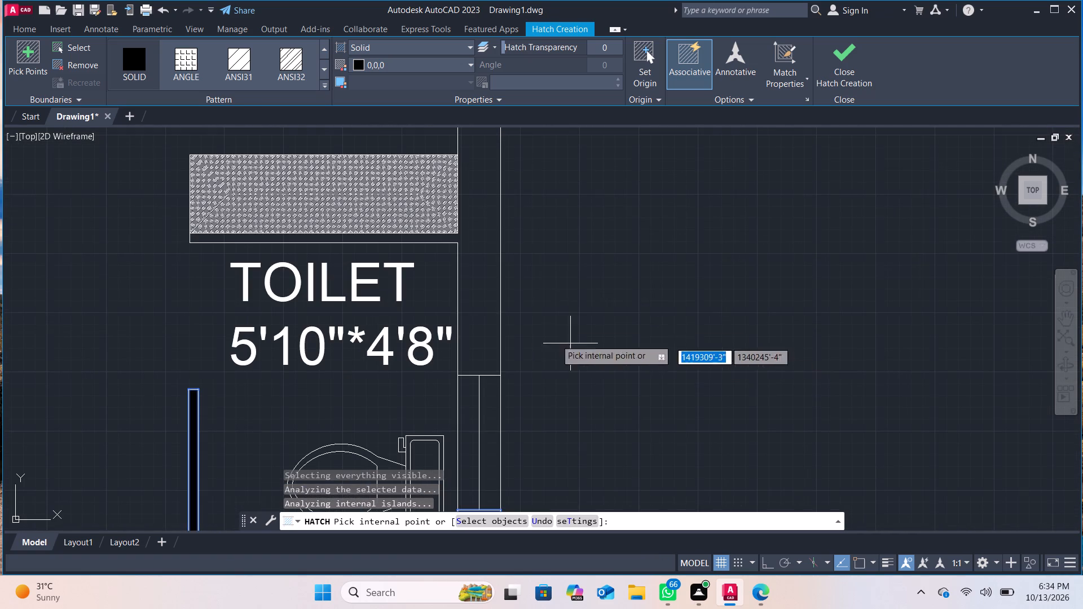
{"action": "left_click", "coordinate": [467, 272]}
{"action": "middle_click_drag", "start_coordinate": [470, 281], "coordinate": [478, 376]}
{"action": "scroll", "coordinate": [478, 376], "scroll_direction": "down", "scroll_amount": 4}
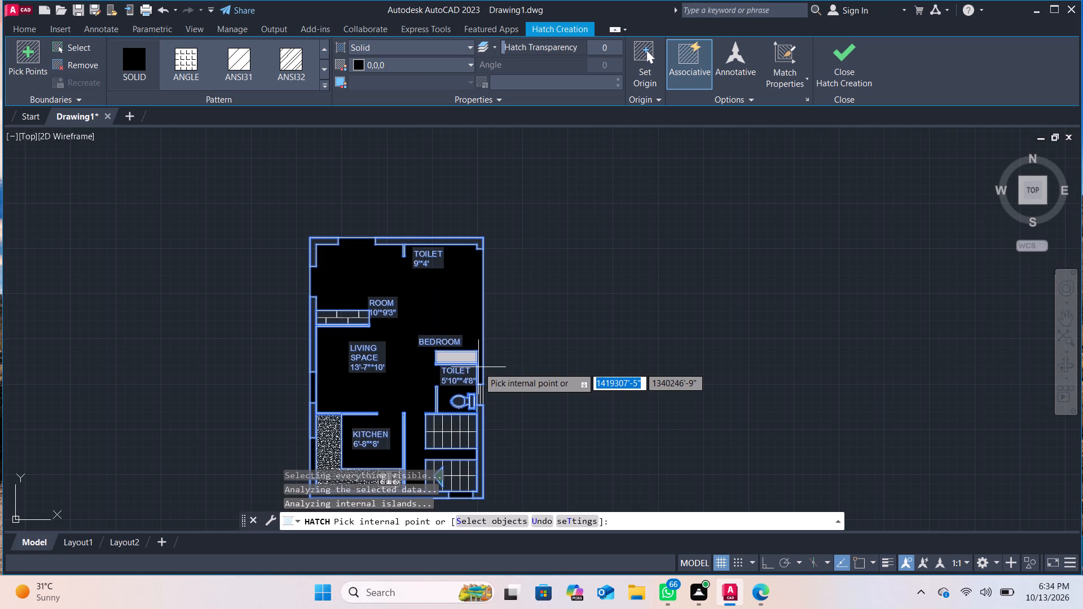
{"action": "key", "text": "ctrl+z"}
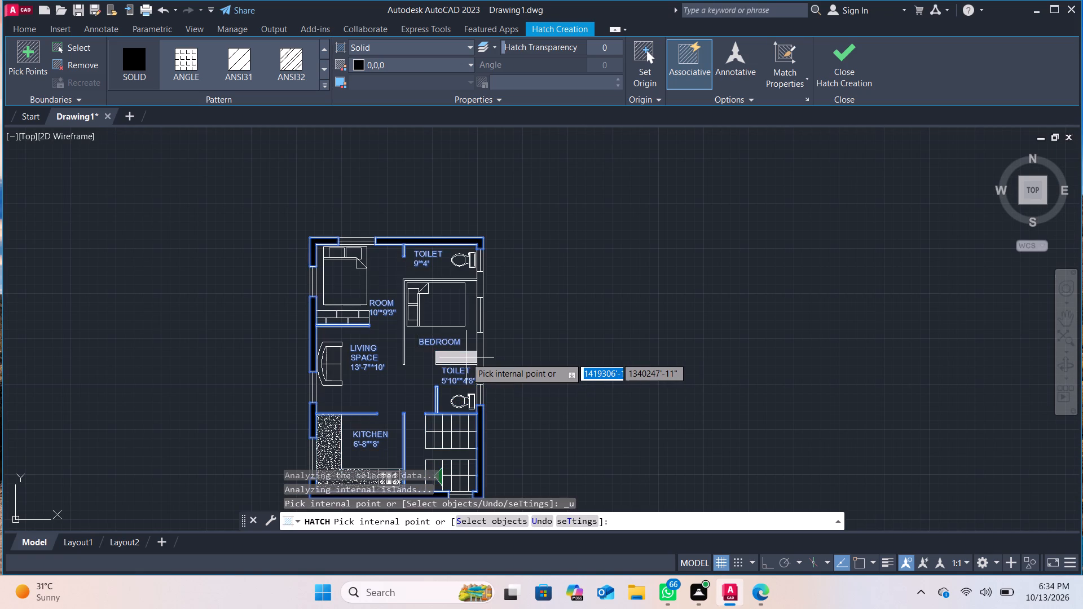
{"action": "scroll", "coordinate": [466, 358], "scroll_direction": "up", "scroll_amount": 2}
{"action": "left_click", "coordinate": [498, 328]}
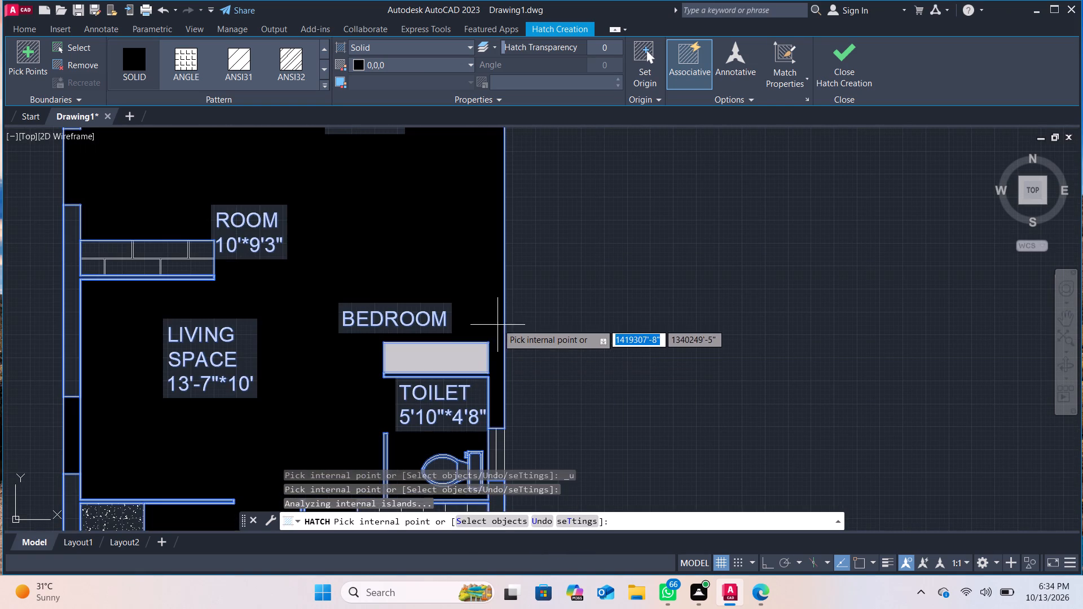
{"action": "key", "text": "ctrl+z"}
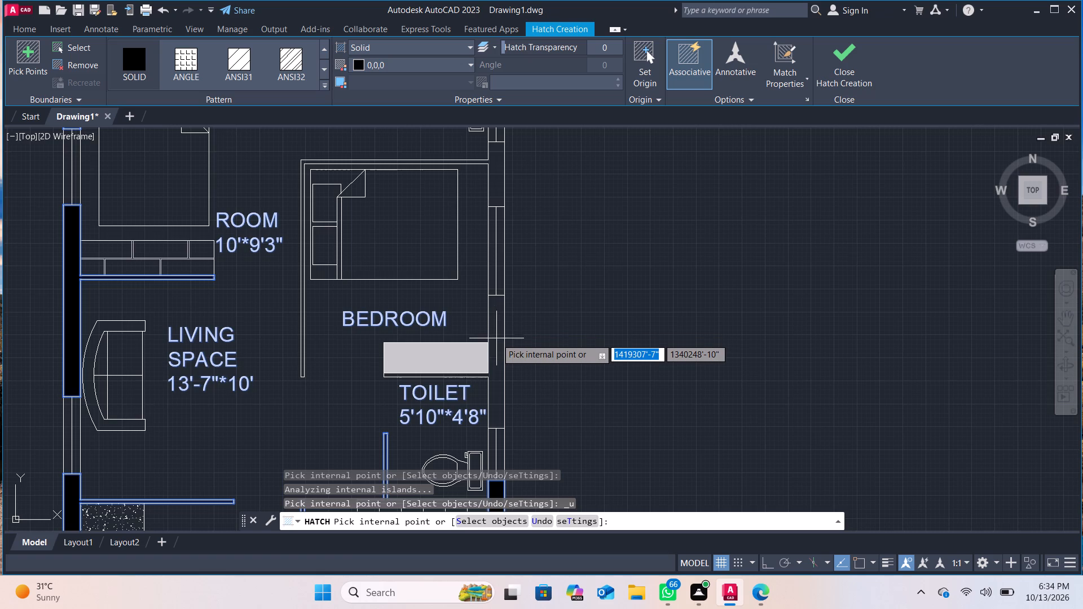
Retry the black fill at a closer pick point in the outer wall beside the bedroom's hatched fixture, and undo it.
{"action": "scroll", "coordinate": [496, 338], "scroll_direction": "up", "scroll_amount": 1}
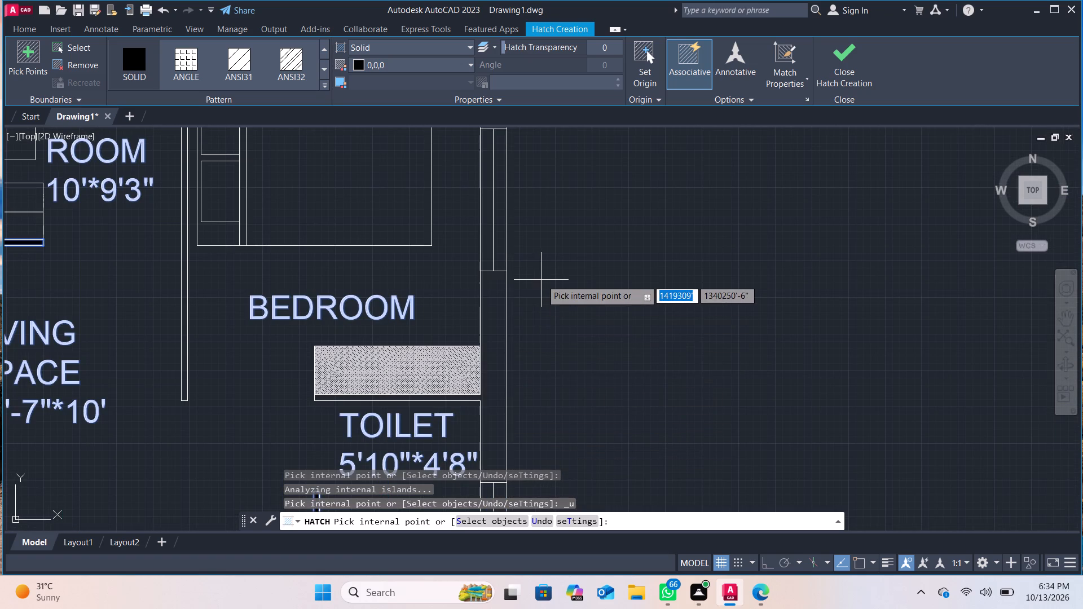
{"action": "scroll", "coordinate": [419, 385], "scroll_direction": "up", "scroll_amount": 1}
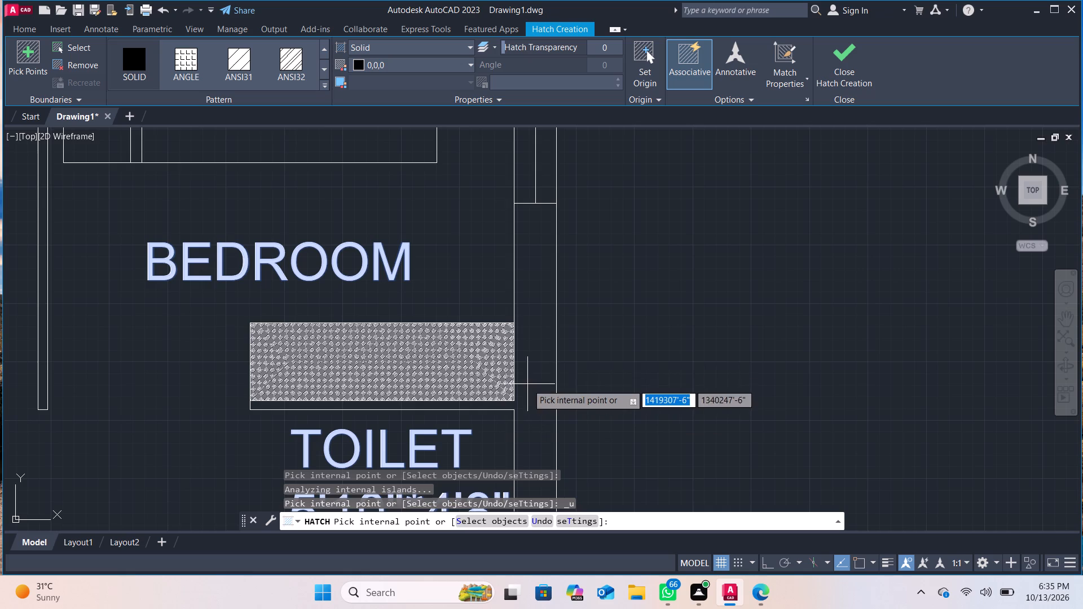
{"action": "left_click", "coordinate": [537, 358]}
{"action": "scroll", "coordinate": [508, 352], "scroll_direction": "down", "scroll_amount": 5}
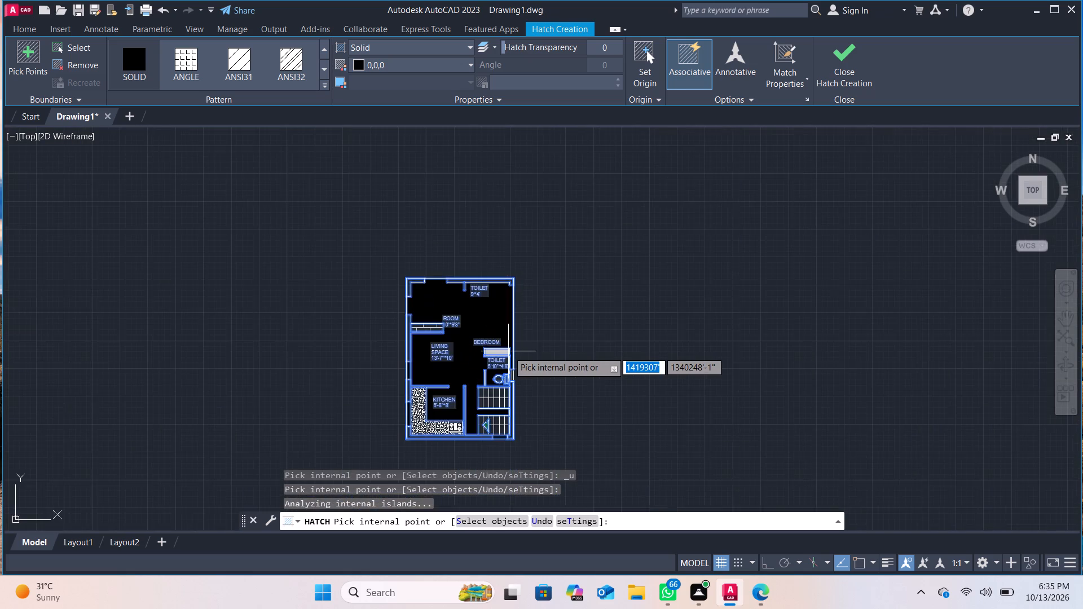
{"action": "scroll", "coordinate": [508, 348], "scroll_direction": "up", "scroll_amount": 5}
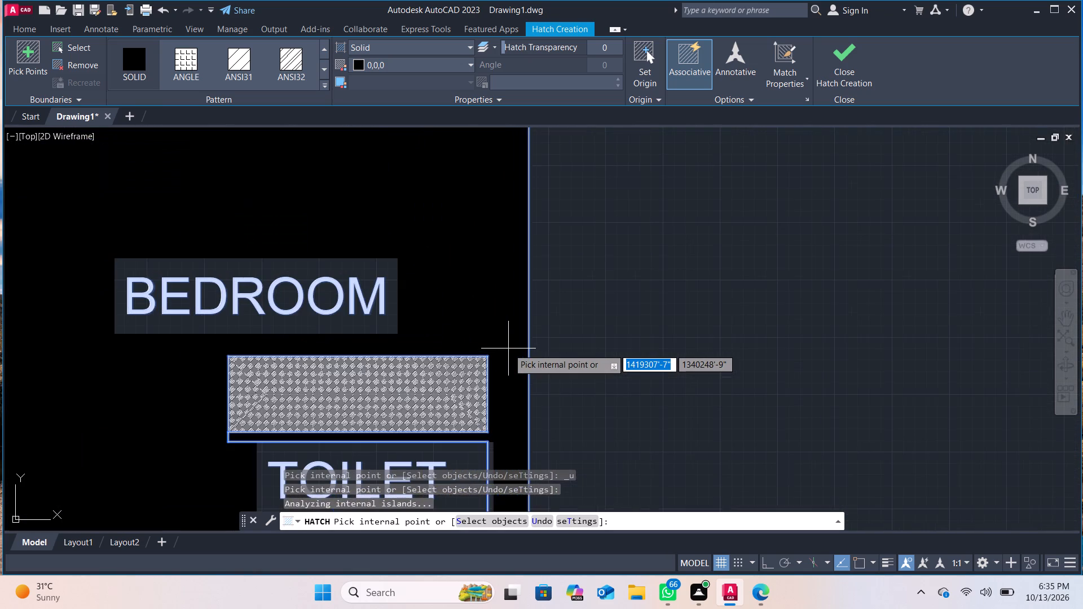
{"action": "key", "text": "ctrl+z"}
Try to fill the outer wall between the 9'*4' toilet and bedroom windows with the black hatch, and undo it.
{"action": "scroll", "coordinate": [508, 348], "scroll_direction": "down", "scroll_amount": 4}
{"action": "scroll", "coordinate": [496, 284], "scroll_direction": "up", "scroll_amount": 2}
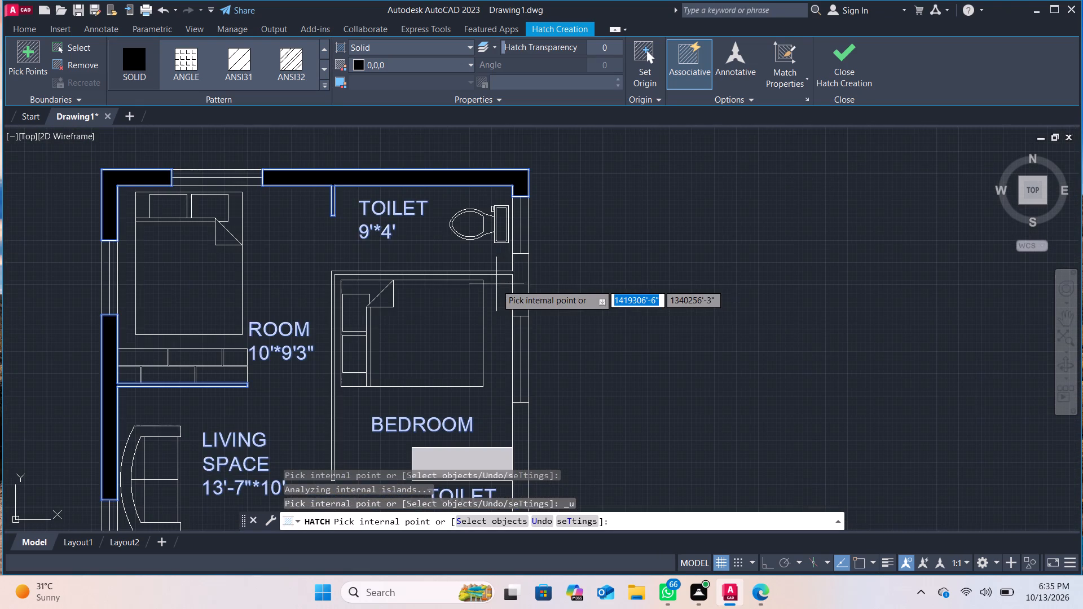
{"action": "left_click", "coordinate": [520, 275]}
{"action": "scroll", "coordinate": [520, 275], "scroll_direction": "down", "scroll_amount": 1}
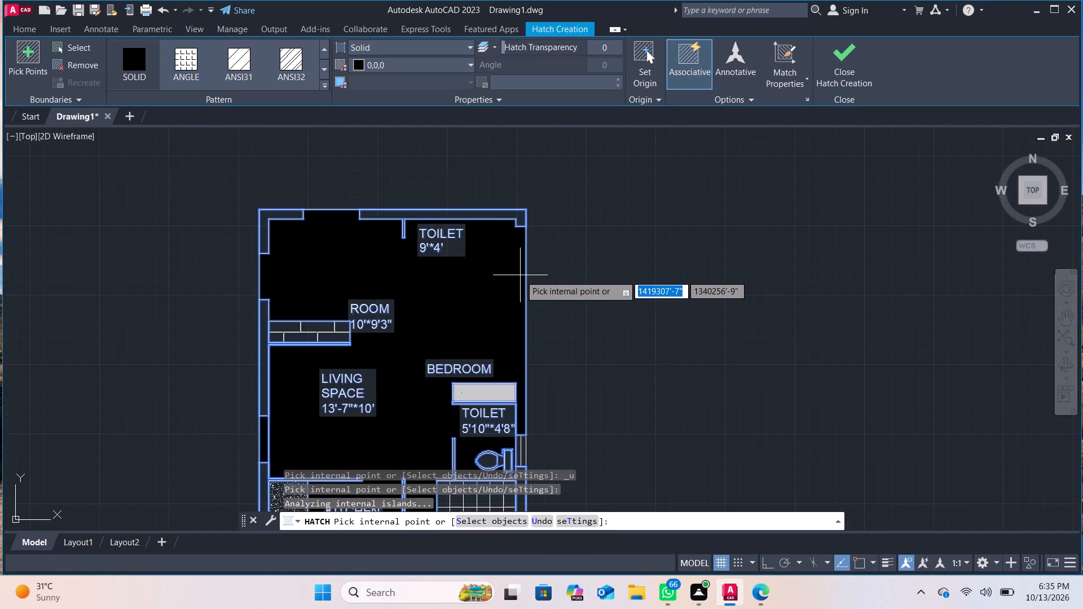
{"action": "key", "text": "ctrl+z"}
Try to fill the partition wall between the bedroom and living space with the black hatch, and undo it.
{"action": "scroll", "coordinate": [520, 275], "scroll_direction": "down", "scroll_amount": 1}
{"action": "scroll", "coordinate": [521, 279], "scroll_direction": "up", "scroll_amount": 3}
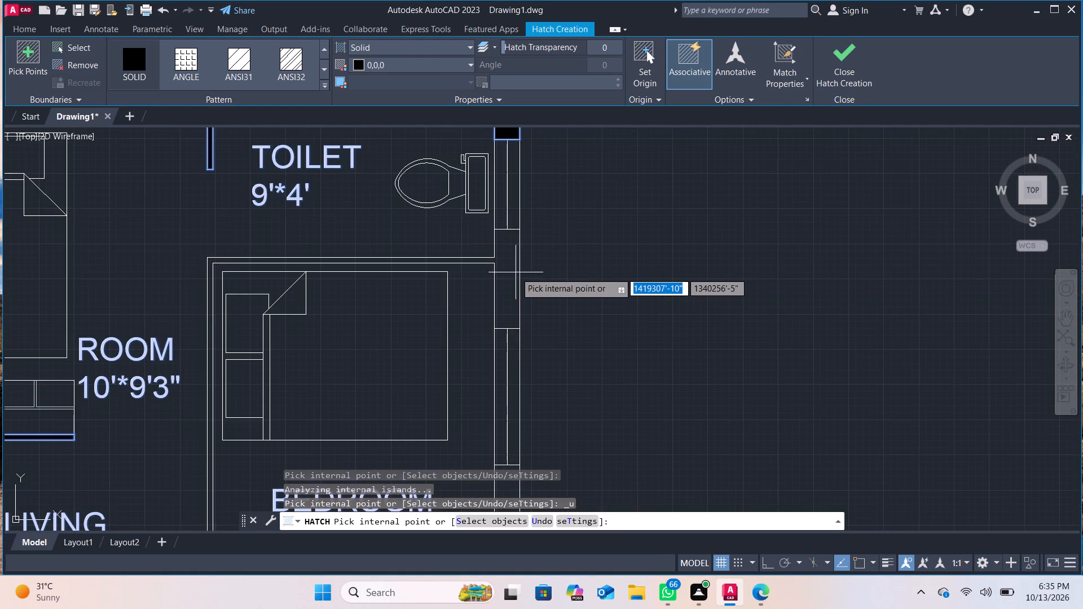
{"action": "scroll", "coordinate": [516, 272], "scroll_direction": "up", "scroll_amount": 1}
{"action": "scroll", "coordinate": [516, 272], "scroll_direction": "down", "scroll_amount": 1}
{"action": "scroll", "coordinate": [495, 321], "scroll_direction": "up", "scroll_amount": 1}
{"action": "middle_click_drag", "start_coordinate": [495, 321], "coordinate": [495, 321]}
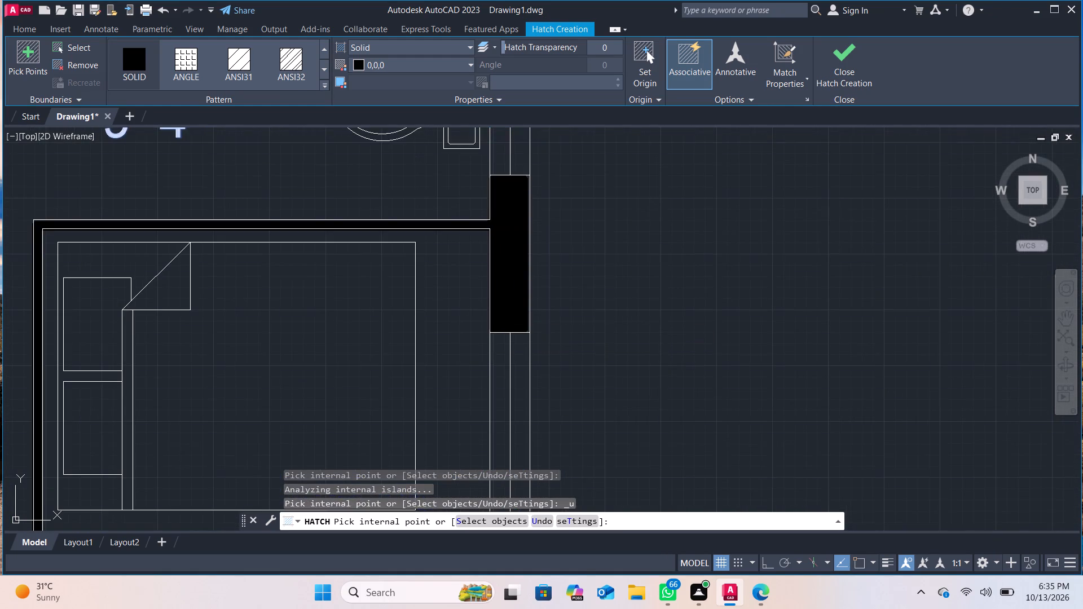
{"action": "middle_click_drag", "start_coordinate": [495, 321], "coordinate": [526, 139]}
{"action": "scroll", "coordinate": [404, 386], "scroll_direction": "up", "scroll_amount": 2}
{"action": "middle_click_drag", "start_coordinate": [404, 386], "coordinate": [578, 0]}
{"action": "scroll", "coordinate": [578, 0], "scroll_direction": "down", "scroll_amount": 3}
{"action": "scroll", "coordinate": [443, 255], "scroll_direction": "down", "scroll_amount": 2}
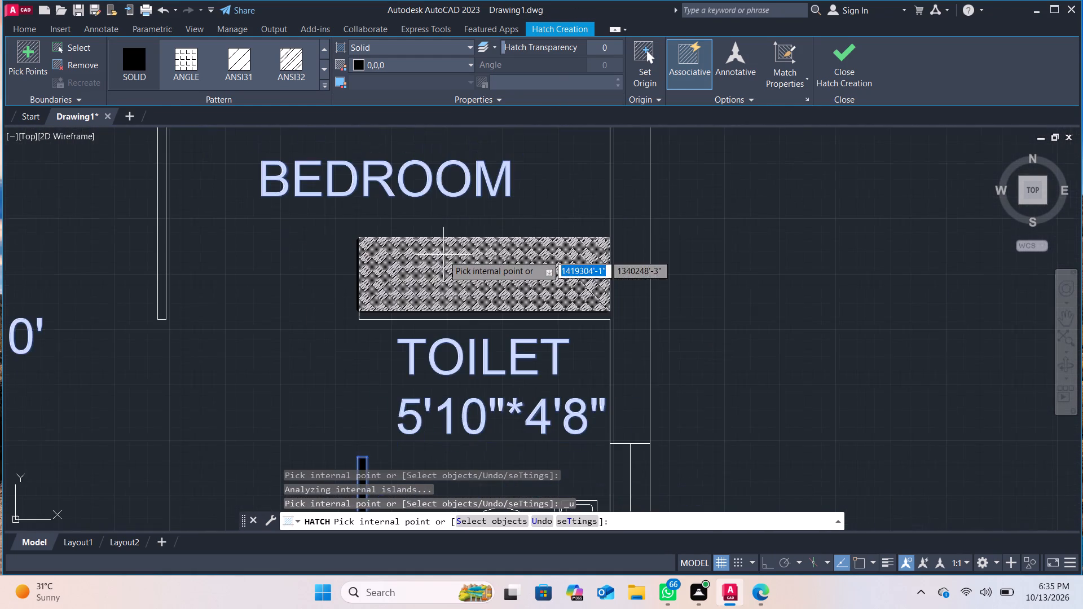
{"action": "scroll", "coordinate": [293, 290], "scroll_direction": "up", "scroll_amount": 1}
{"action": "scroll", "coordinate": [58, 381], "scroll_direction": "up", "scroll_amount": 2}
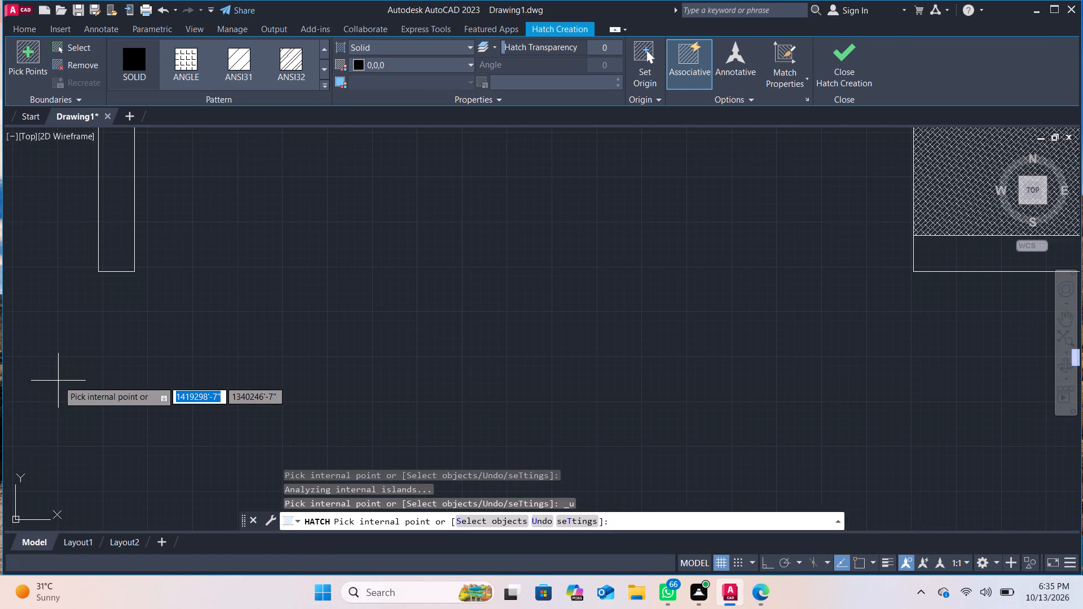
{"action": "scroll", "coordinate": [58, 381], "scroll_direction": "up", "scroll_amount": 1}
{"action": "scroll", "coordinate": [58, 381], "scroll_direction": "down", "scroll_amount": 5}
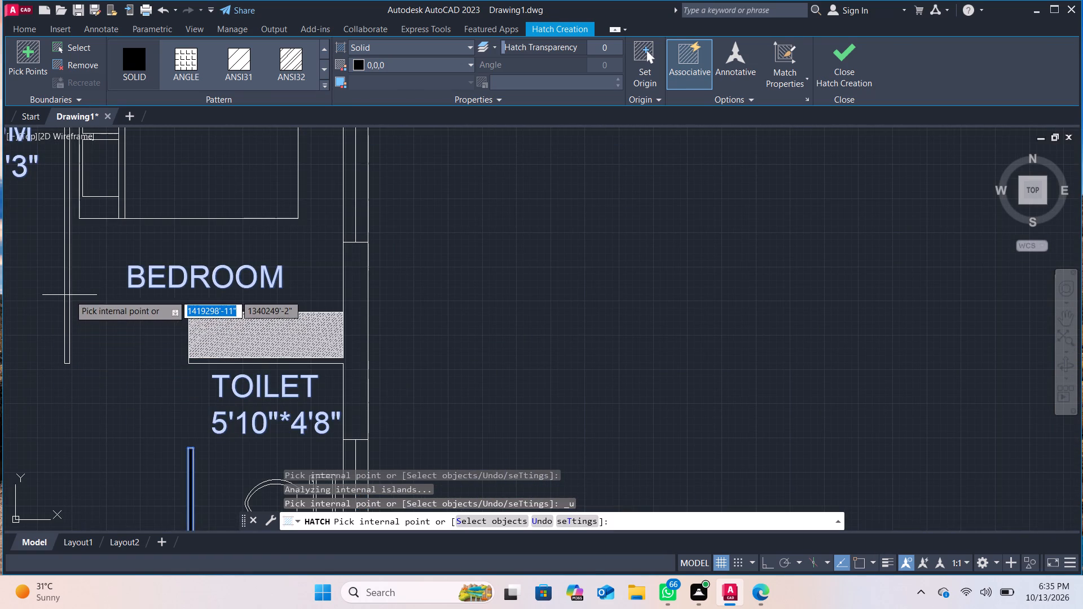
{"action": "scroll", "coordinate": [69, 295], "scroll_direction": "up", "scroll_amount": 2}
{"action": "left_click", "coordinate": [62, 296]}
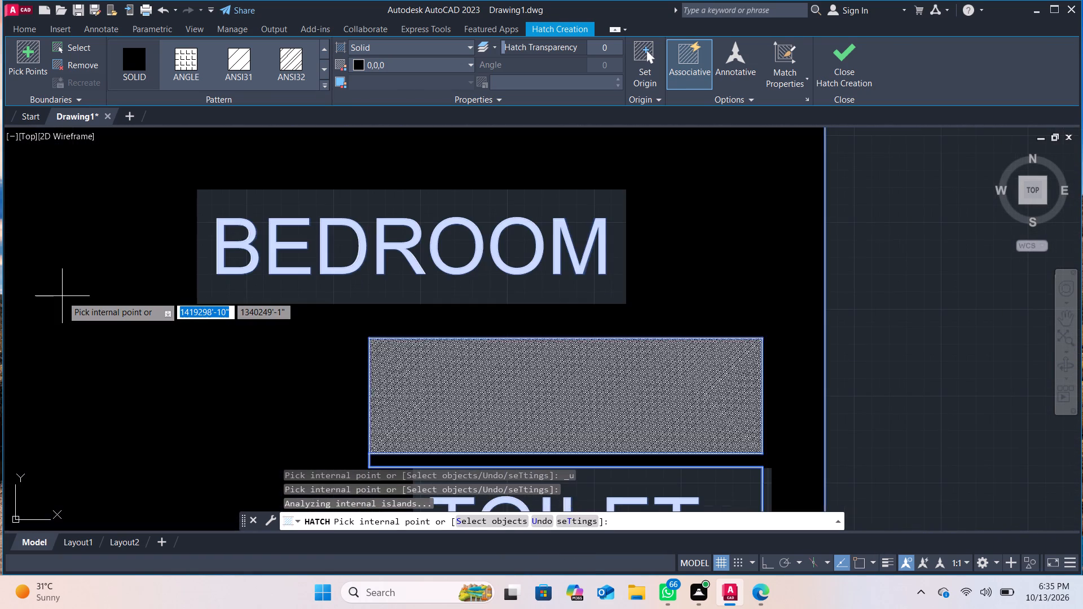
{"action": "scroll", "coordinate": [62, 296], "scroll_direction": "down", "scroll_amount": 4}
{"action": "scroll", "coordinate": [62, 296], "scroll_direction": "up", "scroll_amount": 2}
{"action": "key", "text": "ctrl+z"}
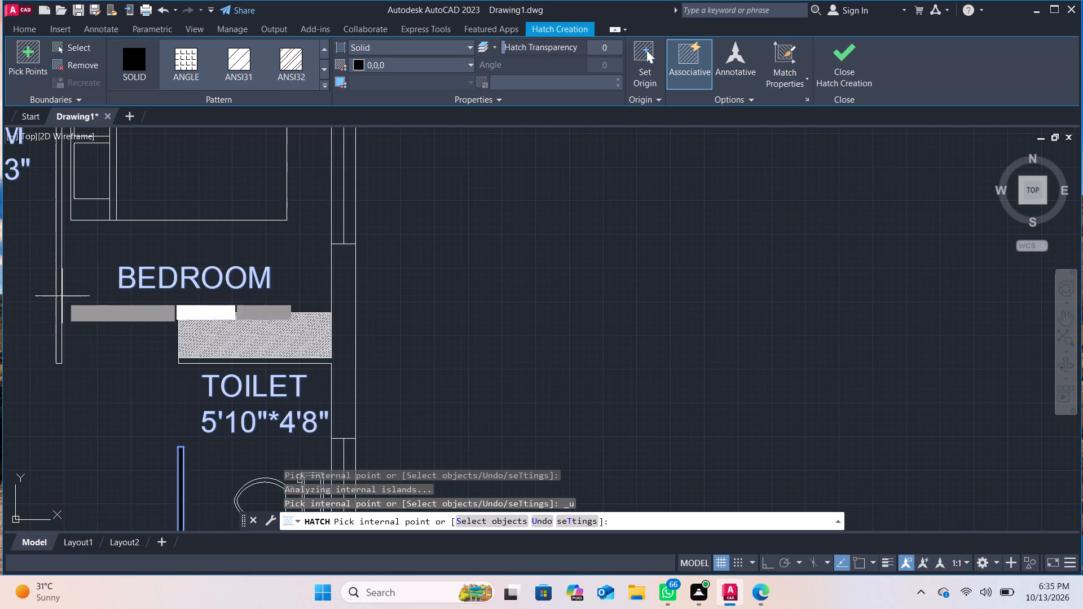
Inspect the unfilled outer and partition wall outlines around the bedroom, its hatched fixture and the 5'10"*4'8" toilet.
{"action": "scroll", "coordinate": [87, 305], "scroll_direction": "down", "scroll_amount": 2}
{"action": "scroll", "coordinate": [269, 230], "scroll_direction": "down", "scroll_amount": 1}
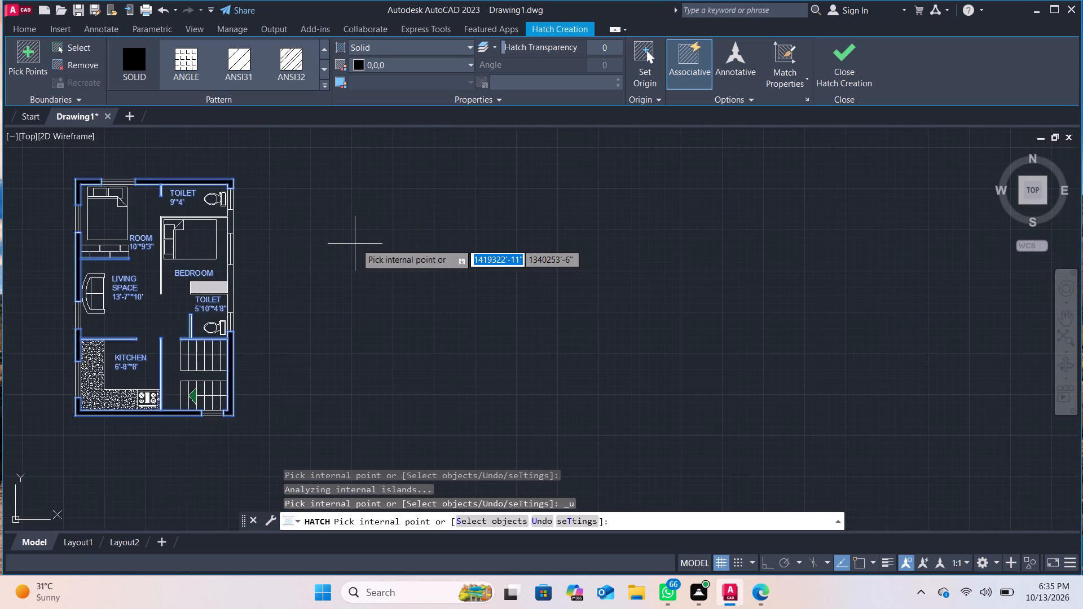
{"action": "scroll", "coordinate": [361, 242], "scroll_direction": "up", "scroll_amount": 1}
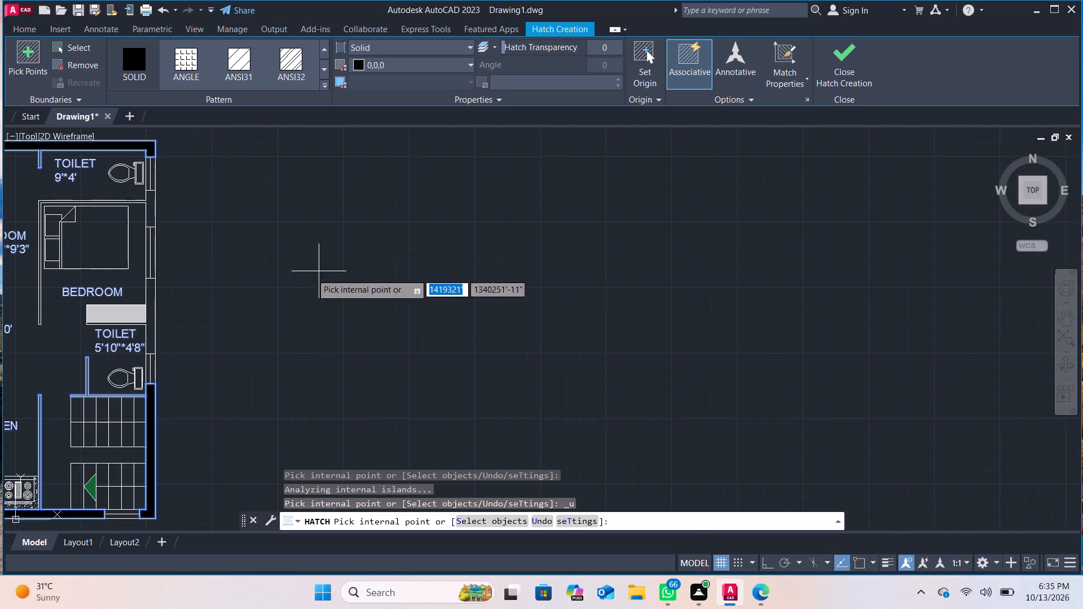
{"action": "middle_click_drag", "start_coordinate": [276, 275], "coordinate": [512, 194]}
{"action": "scroll", "coordinate": [395, 200], "scroll_direction": "up", "scroll_amount": 3}
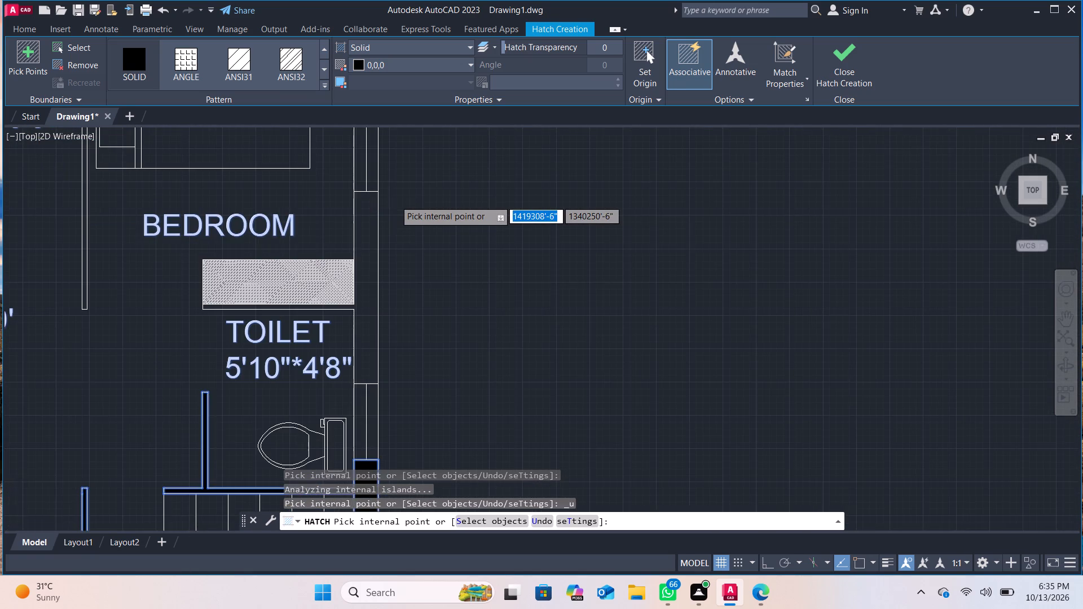
{"action": "scroll", "coordinate": [394, 202], "scroll_direction": "down", "scroll_amount": 1}
{"action": "scroll", "coordinate": [362, 302], "scroll_direction": "up", "scroll_amount": 1}
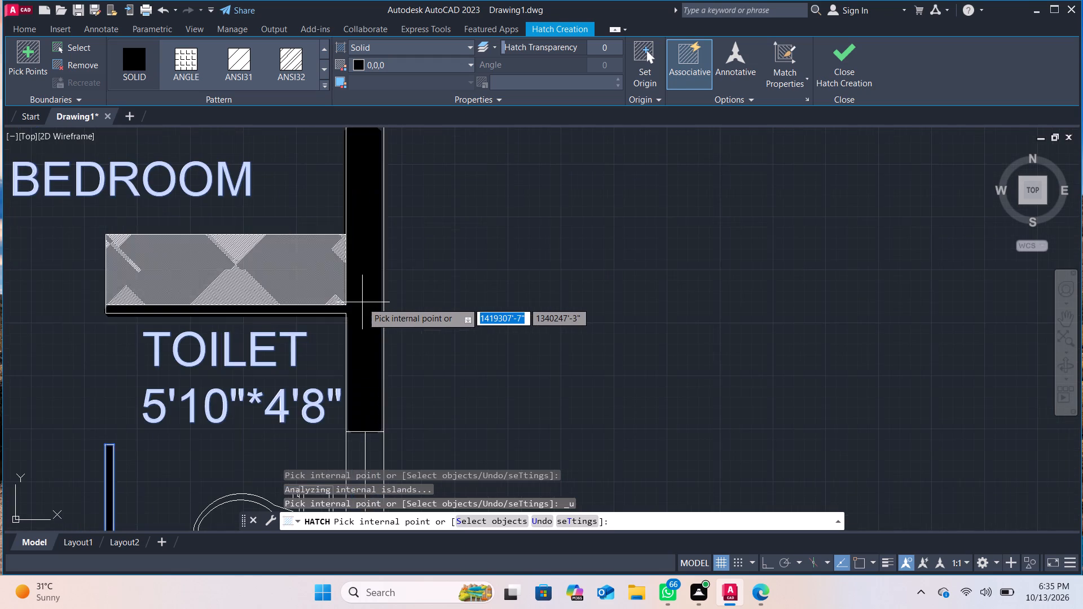
{"action": "scroll", "coordinate": [344, 328], "scroll_direction": "up", "scroll_amount": 2}
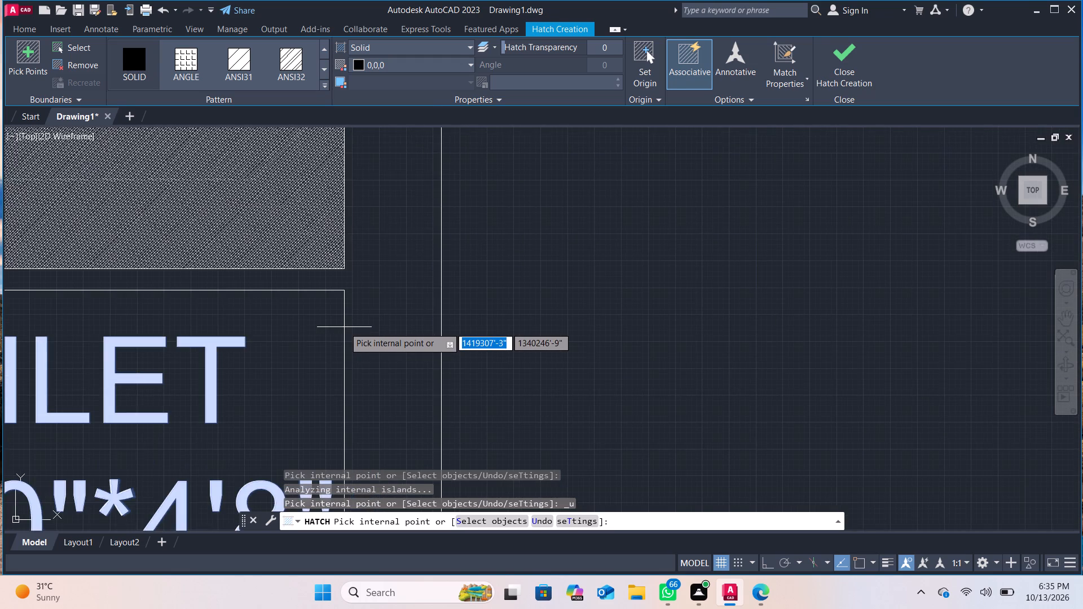
{"action": "scroll", "coordinate": [344, 327], "scroll_direction": "up", "scroll_amount": 1}
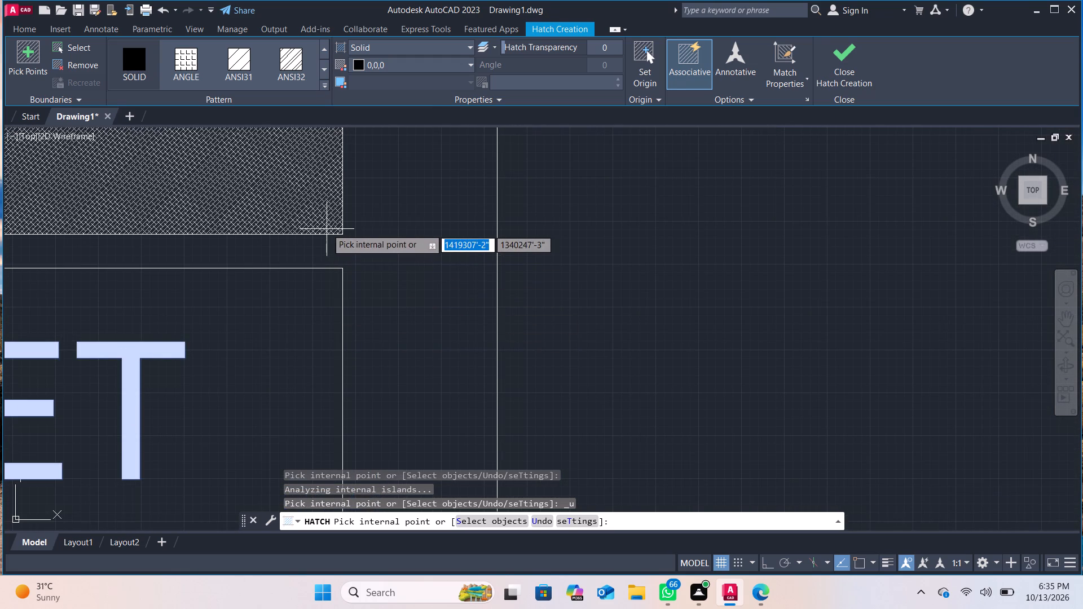
{"action": "scroll", "coordinate": [325, 224], "scroll_direction": "down", "scroll_amount": 1}
{"action": "scroll", "coordinate": [135, 292], "scroll_direction": "down", "scroll_amount": 1}
{"action": "middle_click_drag", "start_coordinate": [191, 262], "coordinate": [310, 266]}
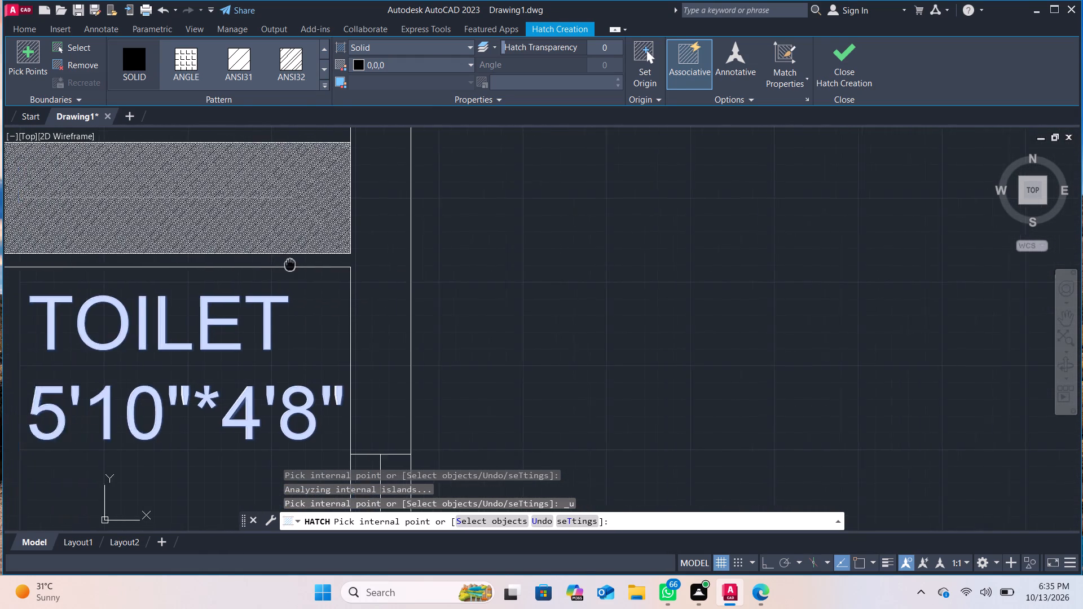
{"action": "middle_click_drag", "start_coordinate": [310, 266], "coordinate": [456, 268]}
{"action": "scroll", "coordinate": [164, 258], "scroll_direction": "up", "scroll_amount": 3}
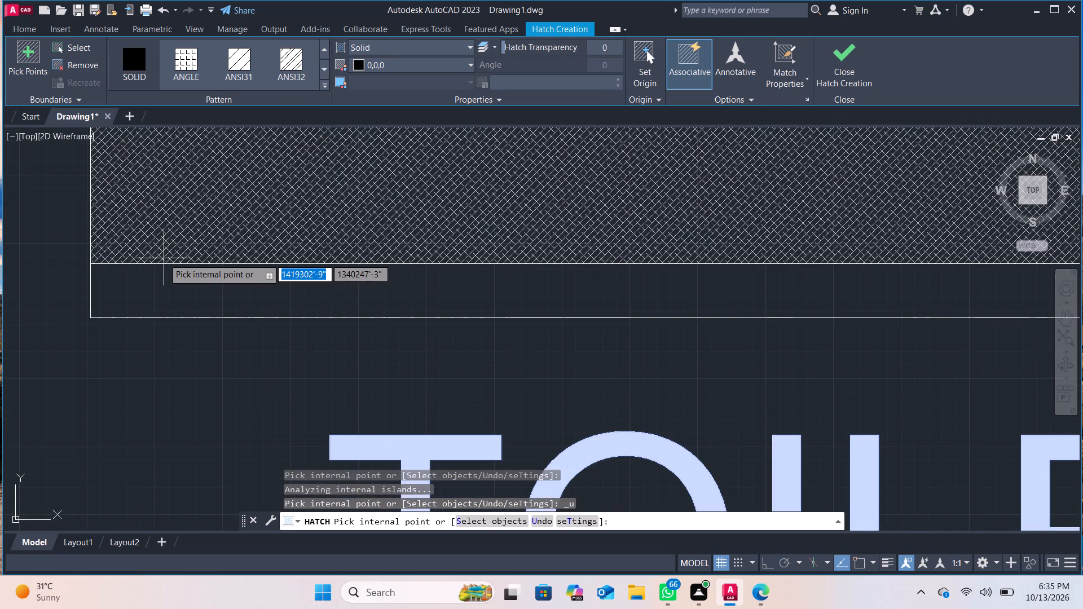
{"action": "scroll", "coordinate": [164, 258], "scroll_direction": "down", "scroll_amount": 2}
{"action": "middle_click_drag", "start_coordinate": [342, 194], "coordinate": [212, 369]}
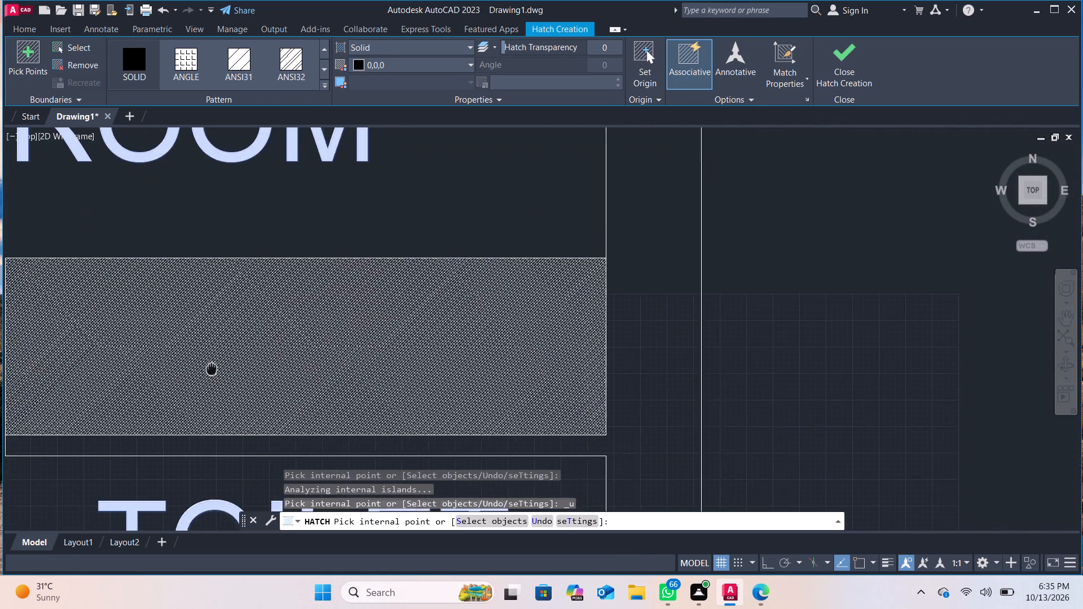
{"action": "middle_click_drag", "start_coordinate": [212, 369], "coordinate": [159, 377]}
{"action": "scroll", "coordinate": [206, 294], "scroll_direction": "down", "scroll_amount": 1}
{"action": "middle_click_drag", "start_coordinate": [337, 196], "coordinate": [433, 398]}
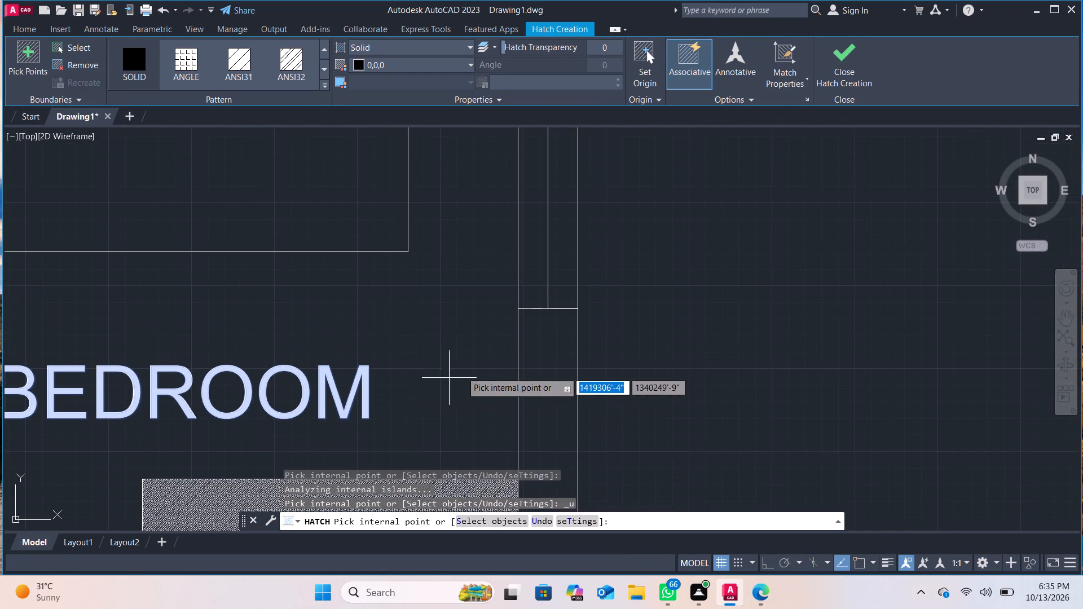
{"action": "scroll", "coordinate": [560, 222], "scroll_direction": "down", "scroll_amount": 3}
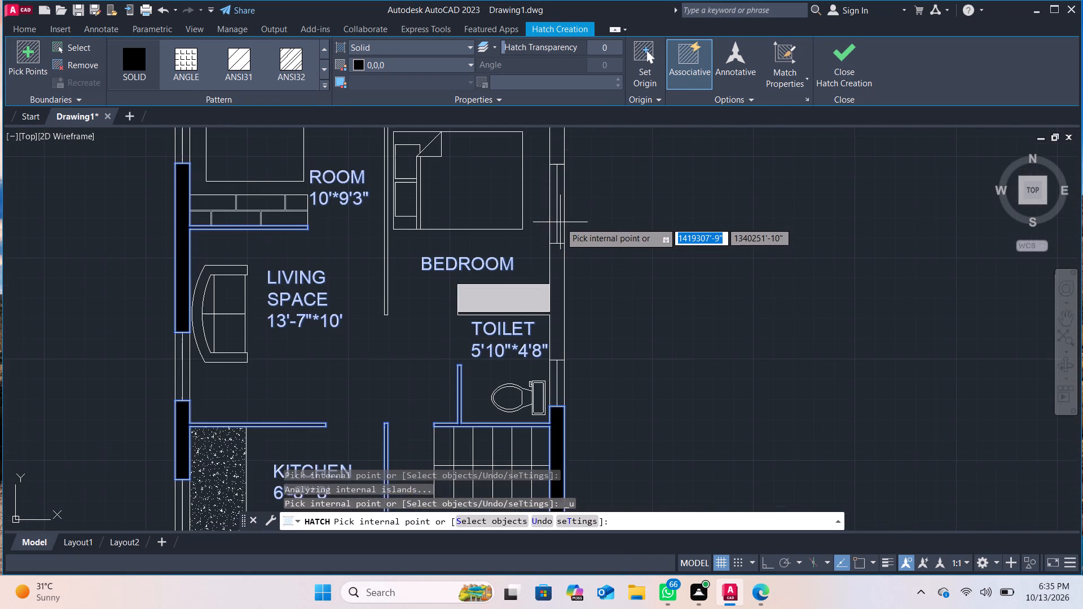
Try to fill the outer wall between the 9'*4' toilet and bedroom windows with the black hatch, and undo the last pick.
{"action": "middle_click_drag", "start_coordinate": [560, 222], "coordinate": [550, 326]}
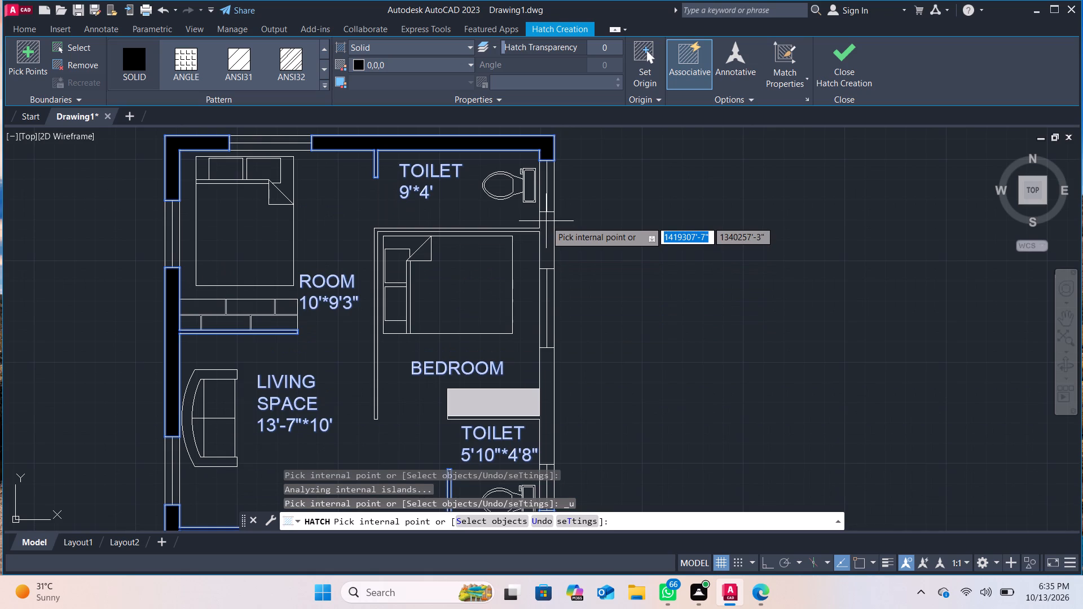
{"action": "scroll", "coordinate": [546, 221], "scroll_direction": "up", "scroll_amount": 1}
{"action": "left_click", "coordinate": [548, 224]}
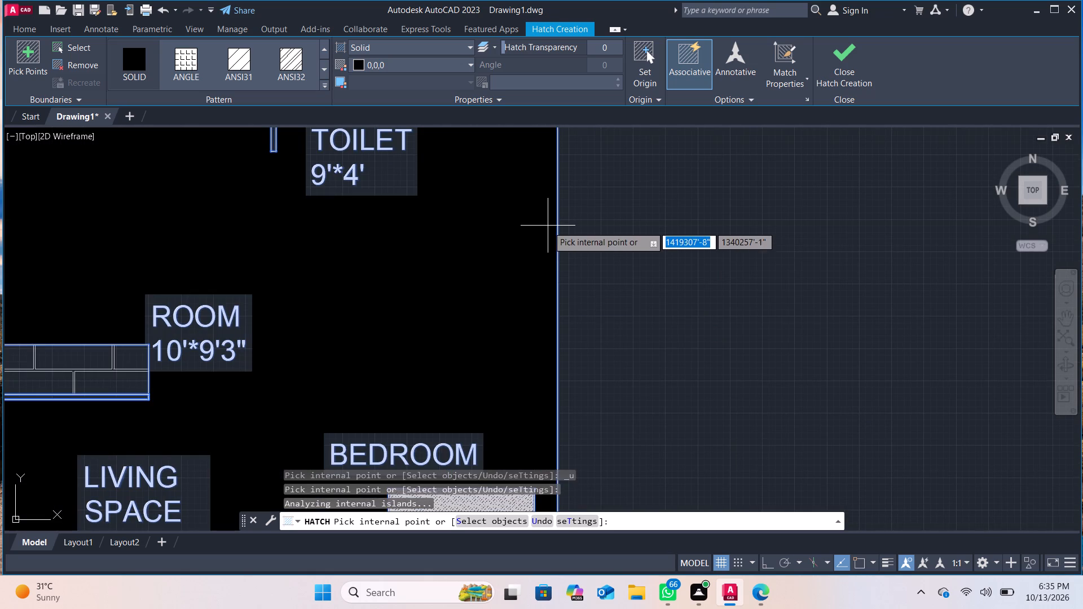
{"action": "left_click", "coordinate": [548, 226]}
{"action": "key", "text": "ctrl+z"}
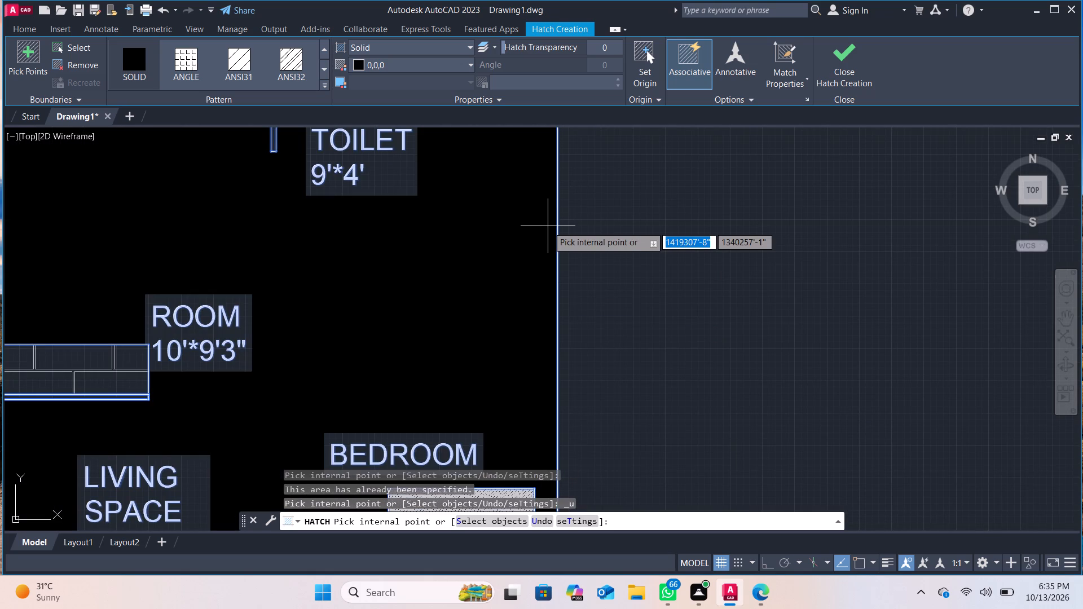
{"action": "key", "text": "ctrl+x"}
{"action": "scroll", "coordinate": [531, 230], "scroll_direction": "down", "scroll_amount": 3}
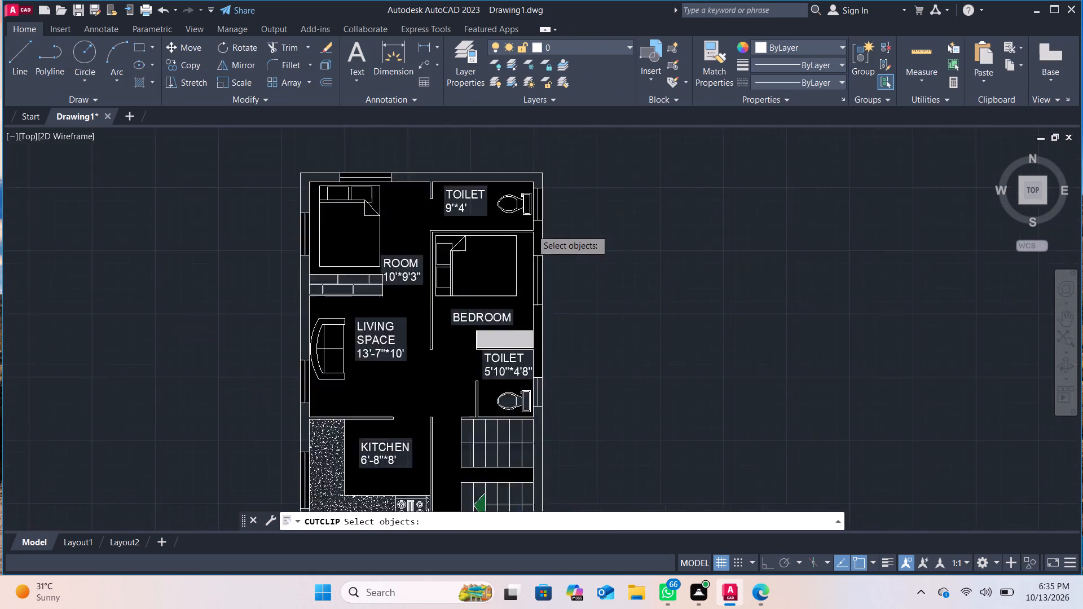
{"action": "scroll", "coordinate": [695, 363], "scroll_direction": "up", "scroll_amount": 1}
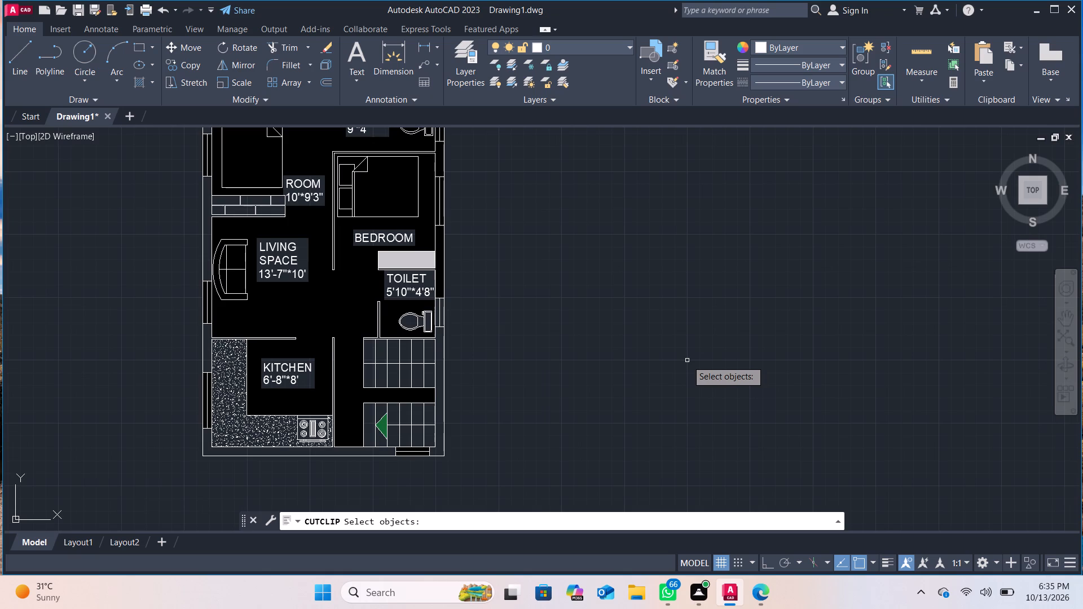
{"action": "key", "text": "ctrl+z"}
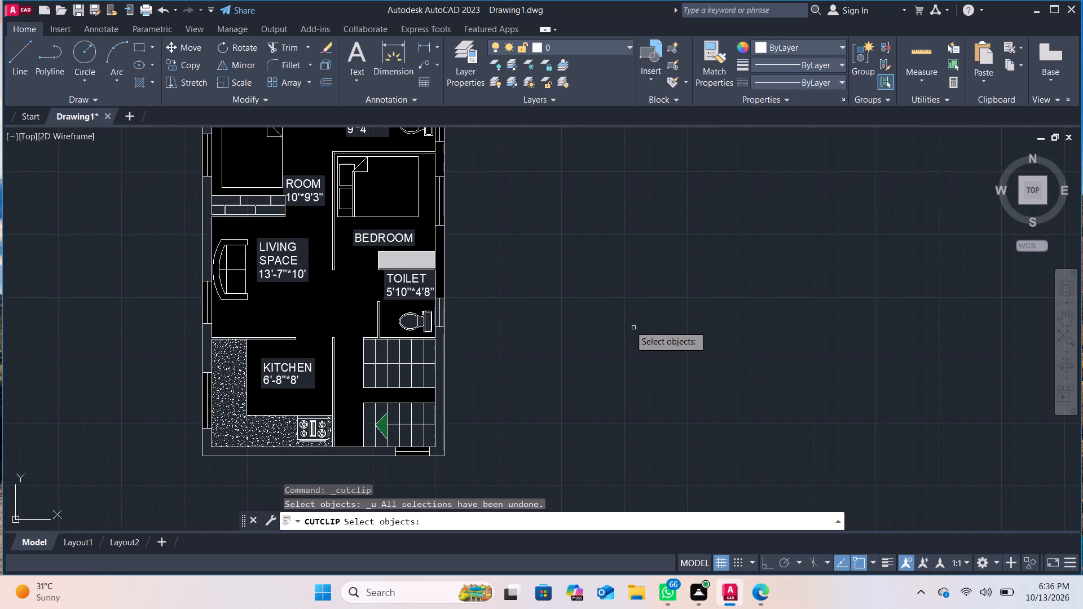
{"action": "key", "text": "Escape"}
Undo the cut command and the entire black wall hatch across the floor plan.
{"action": "key", "text": "ctrl+z"}
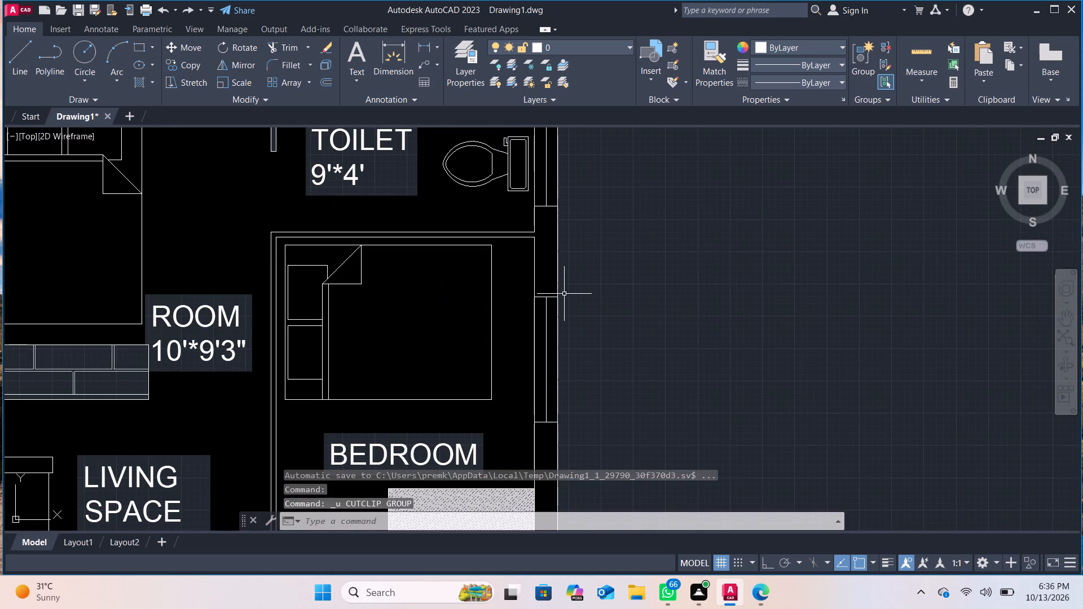
{"action": "key", "text": "ctrl+z"}
{"action": "scroll", "coordinate": [564, 294], "scroll_direction": "down", "scroll_amount": 3}
{"action": "scroll", "coordinate": [564, 294], "scroll_direction": "up", "scroll_amount": 2}
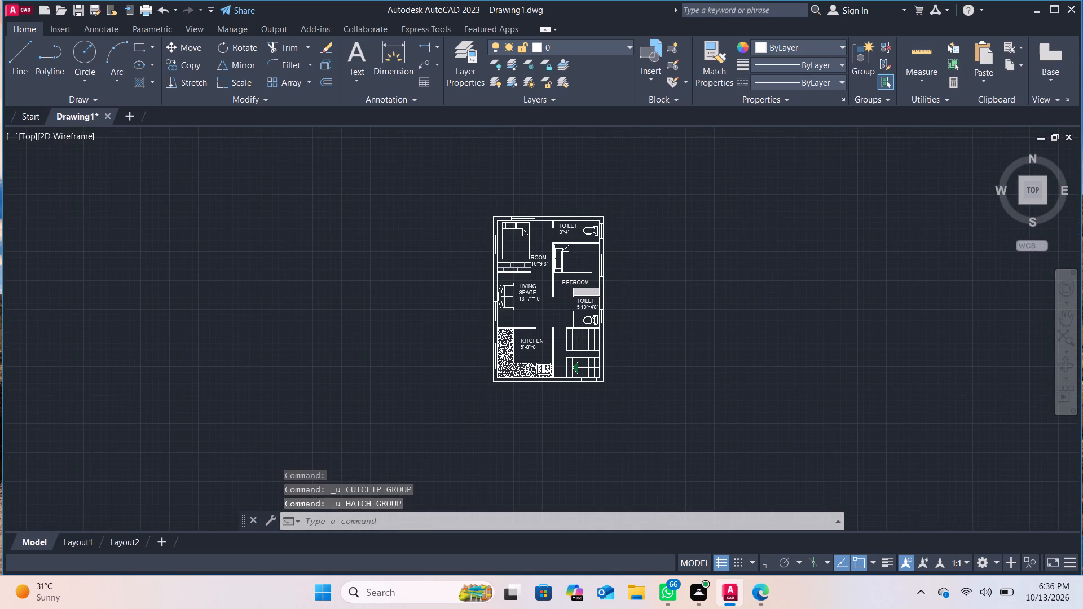
{"action": "scroll", "coordinate": [564, 294], "scroll_direction": "up", "scroll_amount": 1}
{"action": "scroll", "coordinate": [563, 293], "scroll_direction": "down", "scroll_amount": 1}
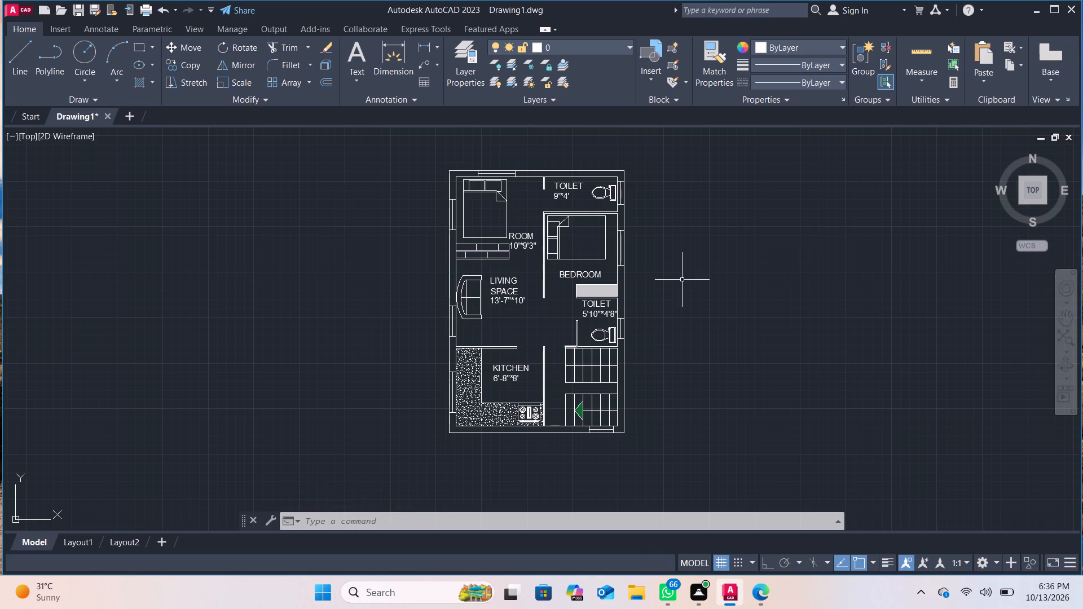
{"action": "scroll", "coordinate": [712, 306], "scroll_direction": "up", "scroll_amount": 1}
{"action": "scroll", "coordinate": [712, 306], "scroll_direction": "down", "scroll_amount": 1}
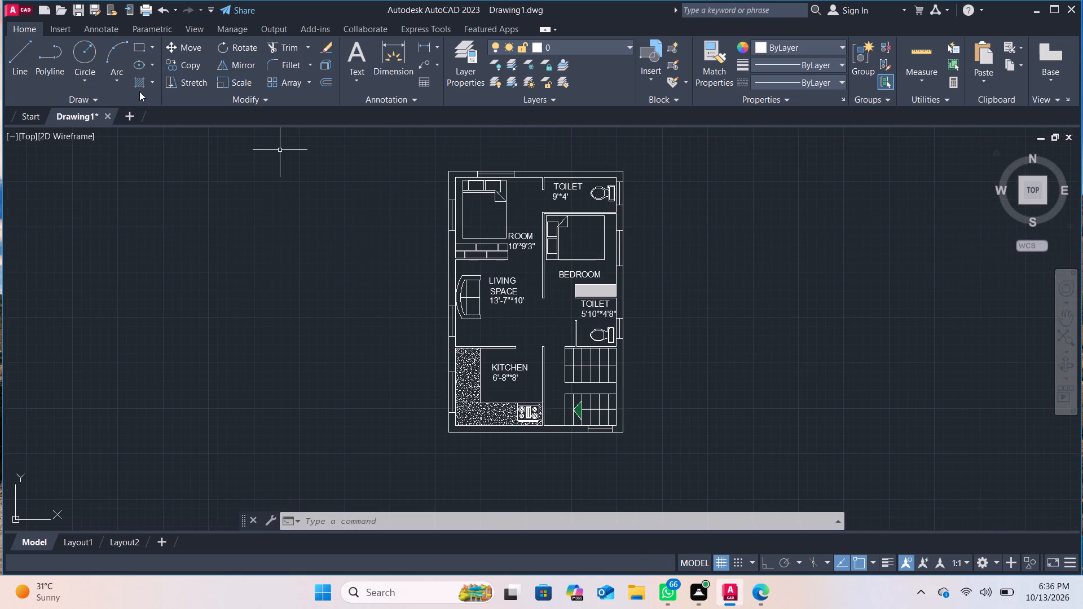
Start a solid hatch in grey 147,149,152 and fill both halves of the 10'*9'3" room's two outer-wall windows.
{"action": "left_click", "coordinate": [148, 80]}
{"action": "left_click", "coordinate": [168, 112]}
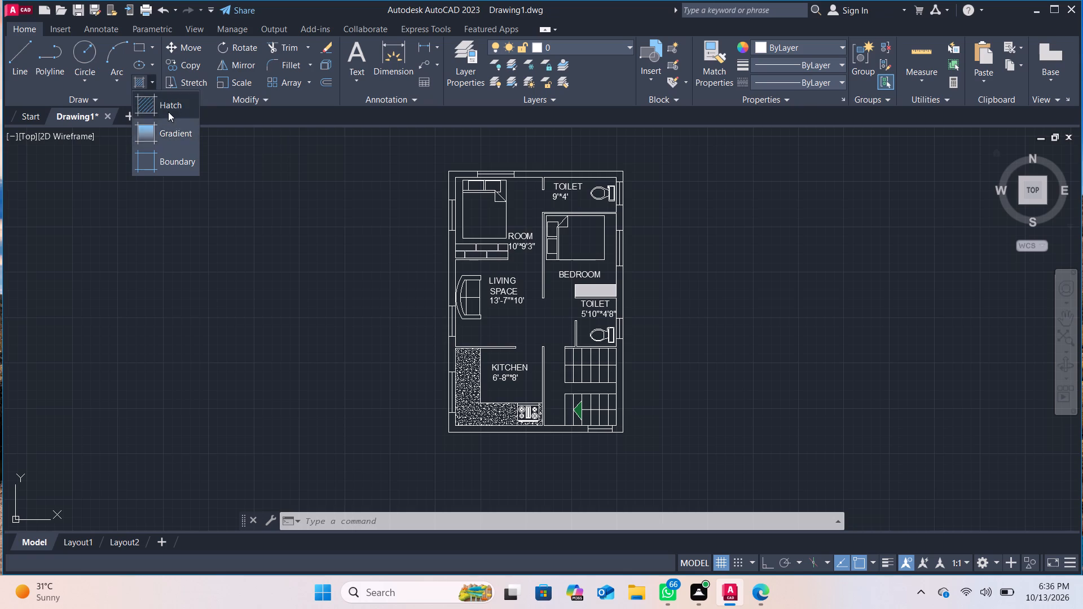
{"action": "left_click", "coordinate": [399, 47]}
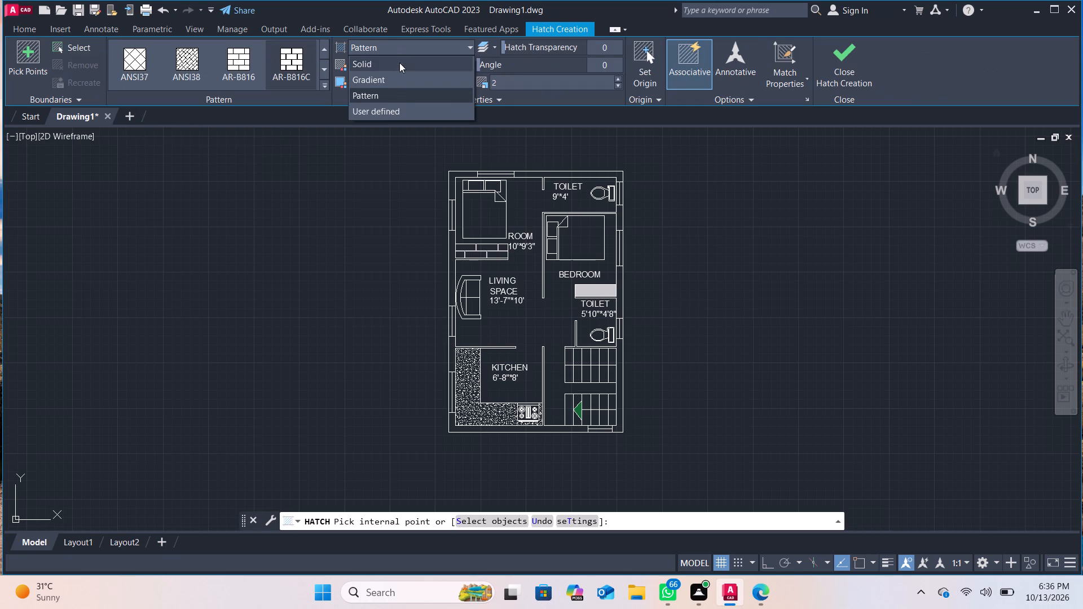
{"action": "left_click", "coordinate": [385, 66]}
{"action": "left_click", "coordinate": [385, 61]}
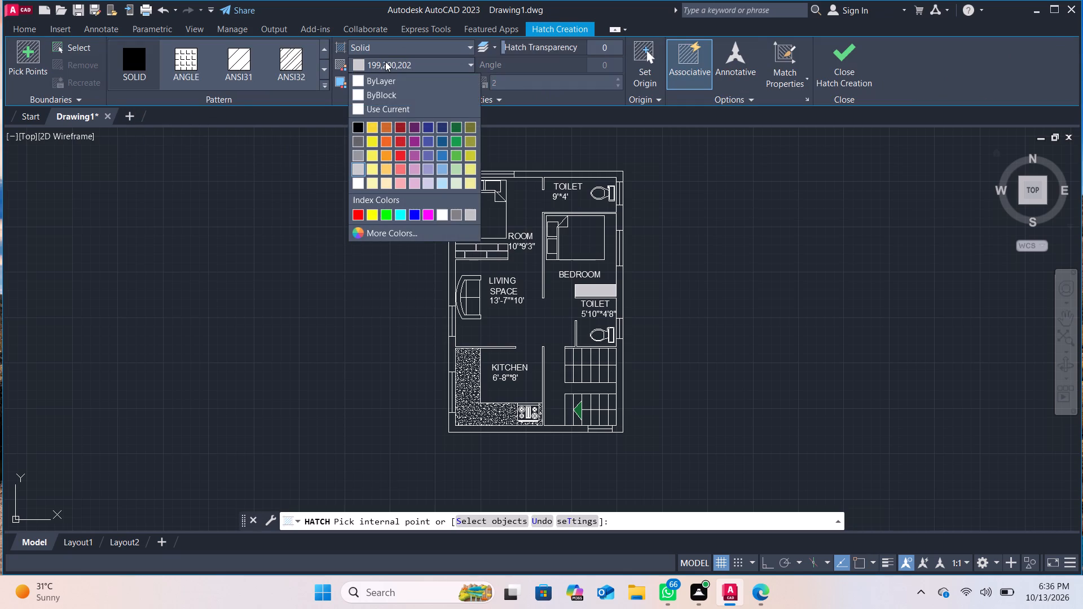
{"action": "left_click", "coordinate": [360, 156]}
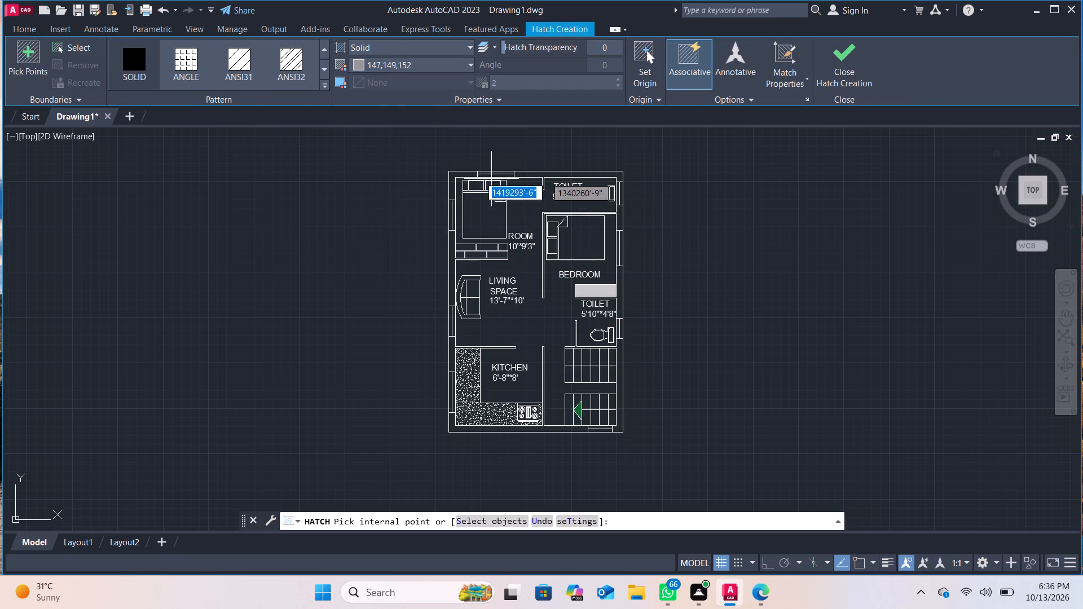
{"action": "scroll", "coordinate": [469, 174], "scroll_direction": "up", "scroll_amount": 1}
{"action": "left_click", "coordinate": [516, 174]}
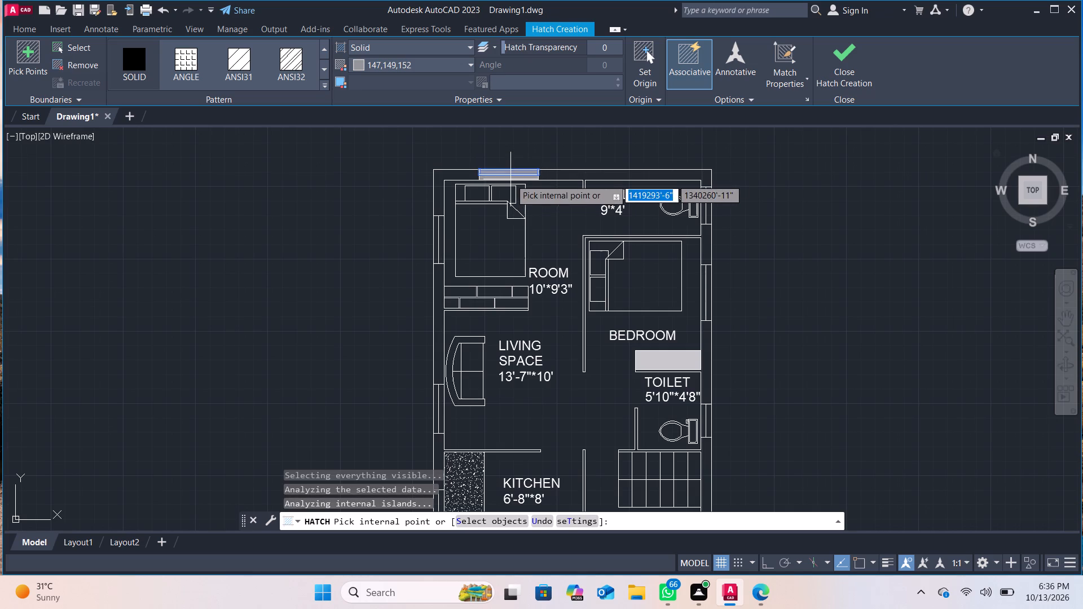
{"action": "left_click", "coordinate": [510, 179]}
{"action": "left_click", "coordinate": [441, 236]}
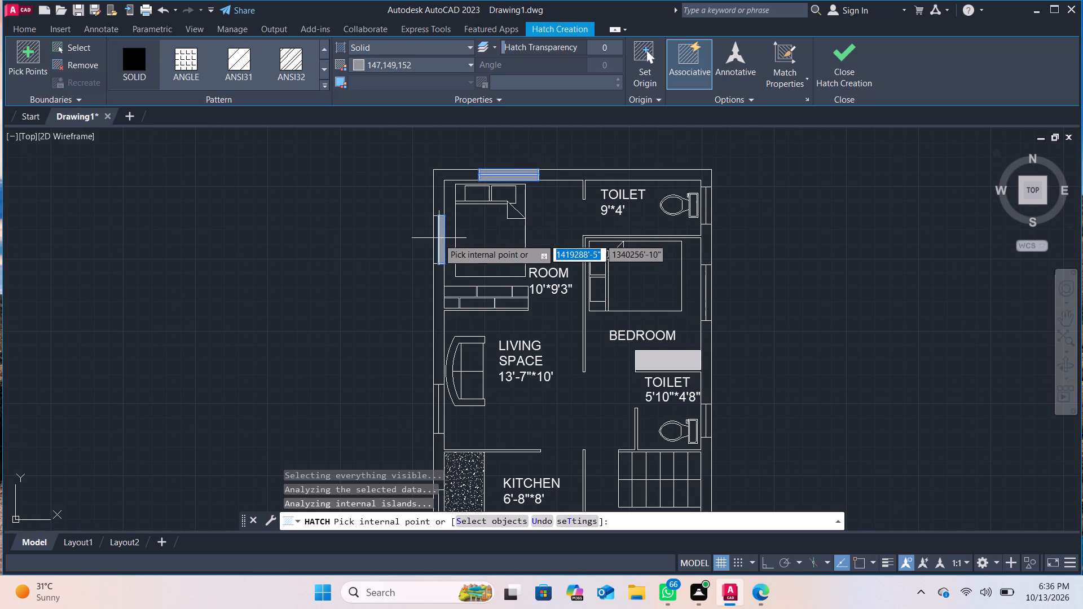
{"action": "left_click", "coordinate": [437, 233]}
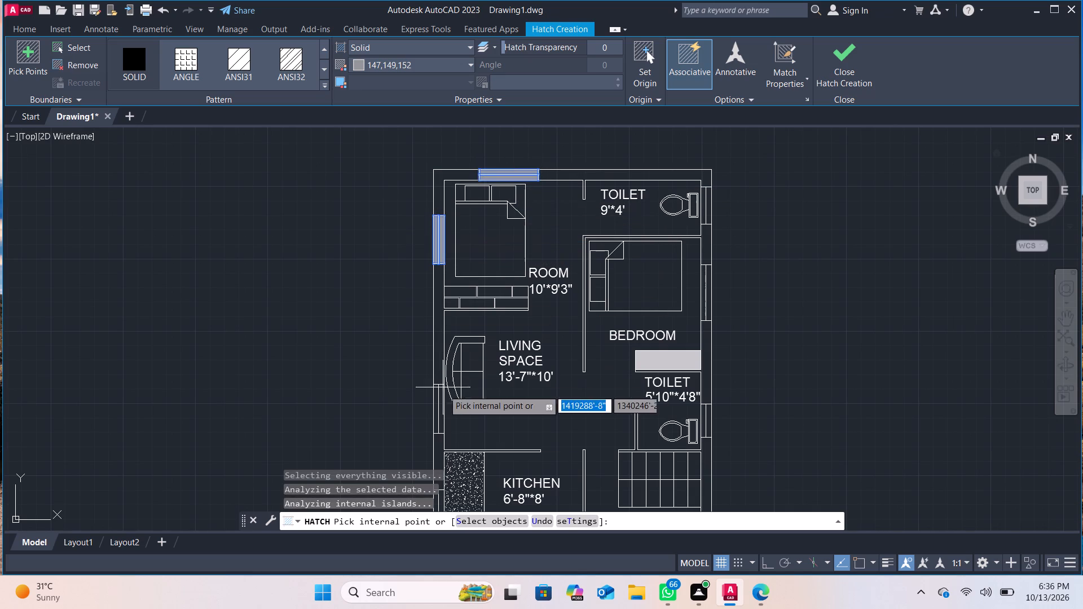
Fill both halves of the living space and kitchen outer-wall windows with the solid grey hatch.
{"action": "middle_click_drag", "start_coordinate": [457, 424], "coordinate": [476, 270]}
{"action": "scroll", "coordinate": [472, 267], "scroll_direction": "up", "scroll_amount": 1}
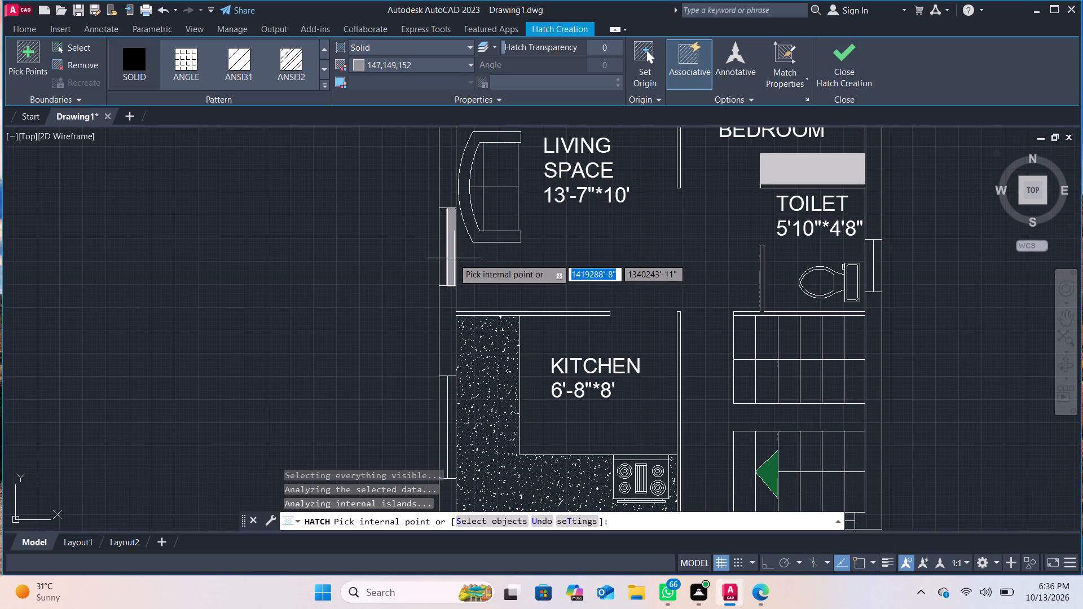
{"action": "left_click", "coordinate": [448, 257]}
{"action": "left_click", "coordinate": [442, 259]}
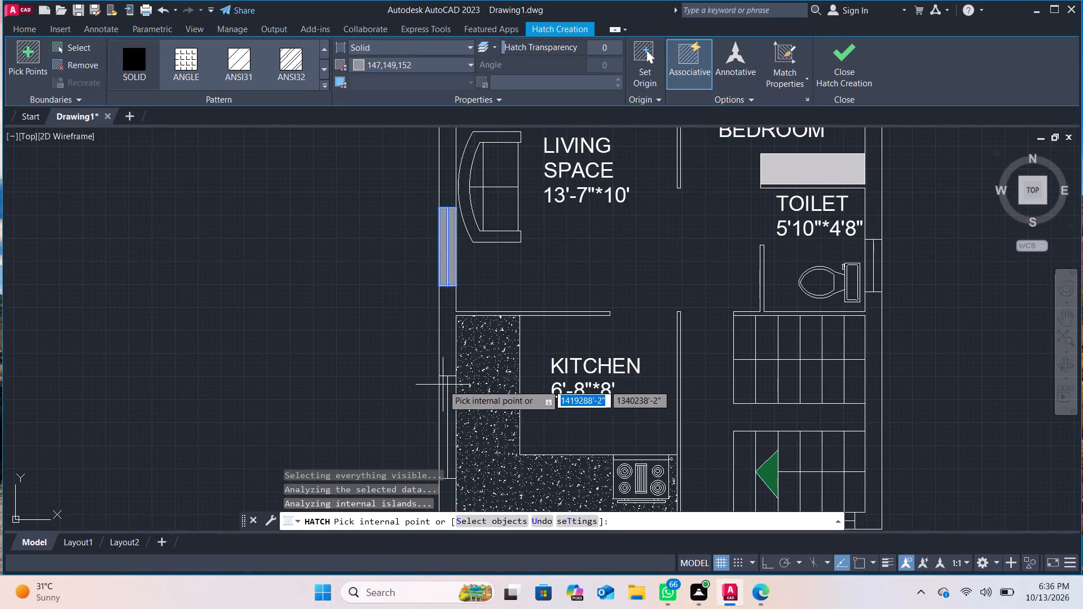
{"action": "left_click", "coordinate": [443, 404]}
{"action": "left_click", "coordinate": [450, 401]}
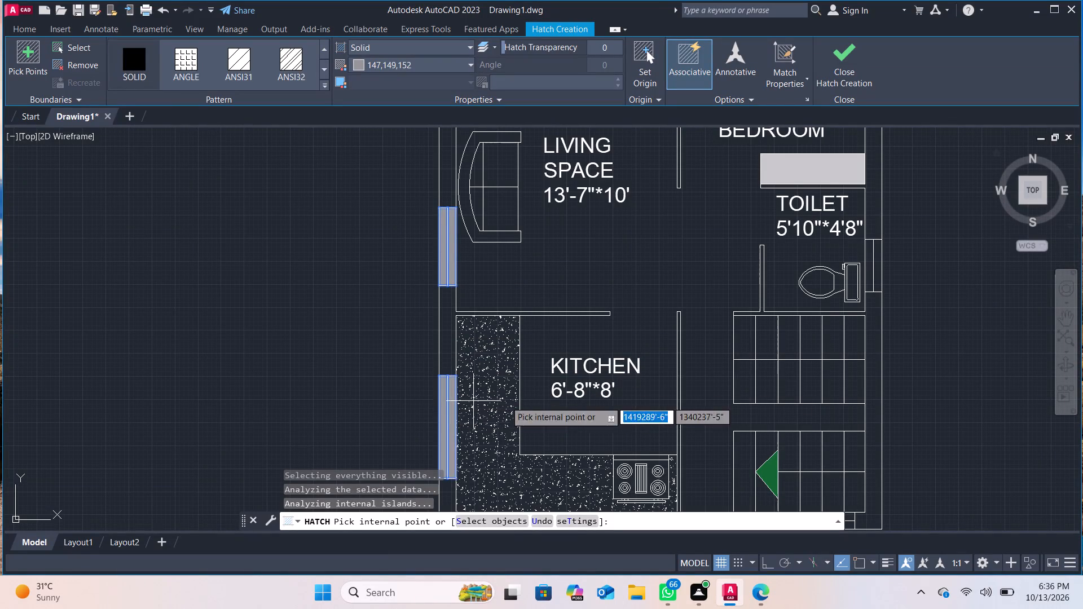
Fill both halves of the outer-wall window below the staircase with the solid grey hatch.
{"action": "scroll", "coordinate": [599, 389], "scroll_direction": "down", "scroll_amount": 2}
{"action": "scroll", "coordinate": [650, 361], "scroll_direction": "up", "scroll_amount": 2}
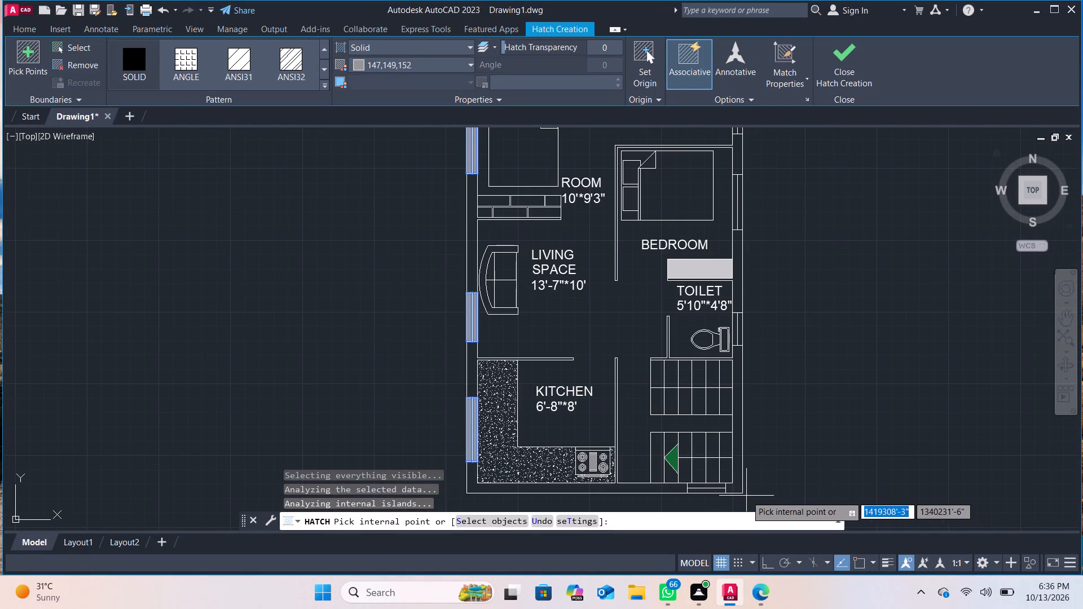
{"action": "left_click", "coordinate": [708, 490]}
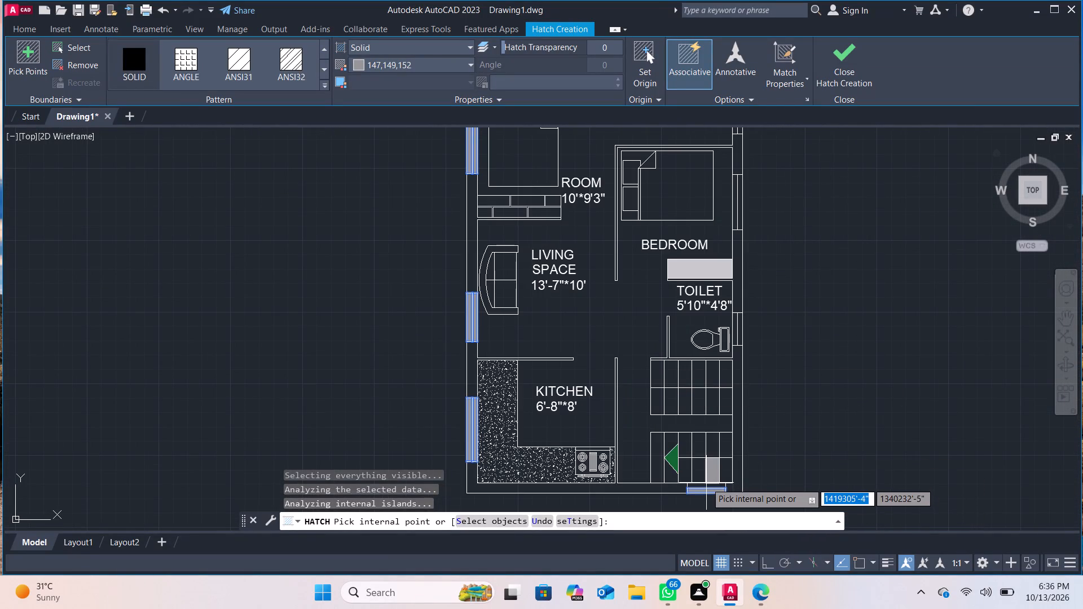
{"action": "left_click", "coordinate": [704, 485]}
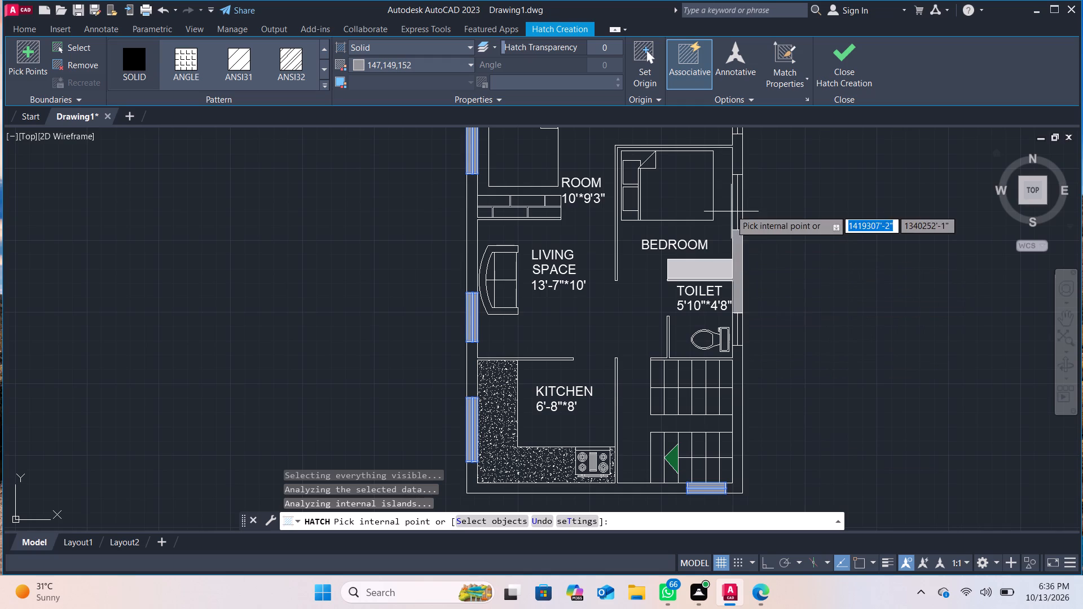
Fill both halves of the bedroom's outer-wall window with the solid grey 147,149,152 hatch.
{"action": "left_click", "coordinate": [734, 206]}
{"action": "left_click", "coordinate": [739, 204]}
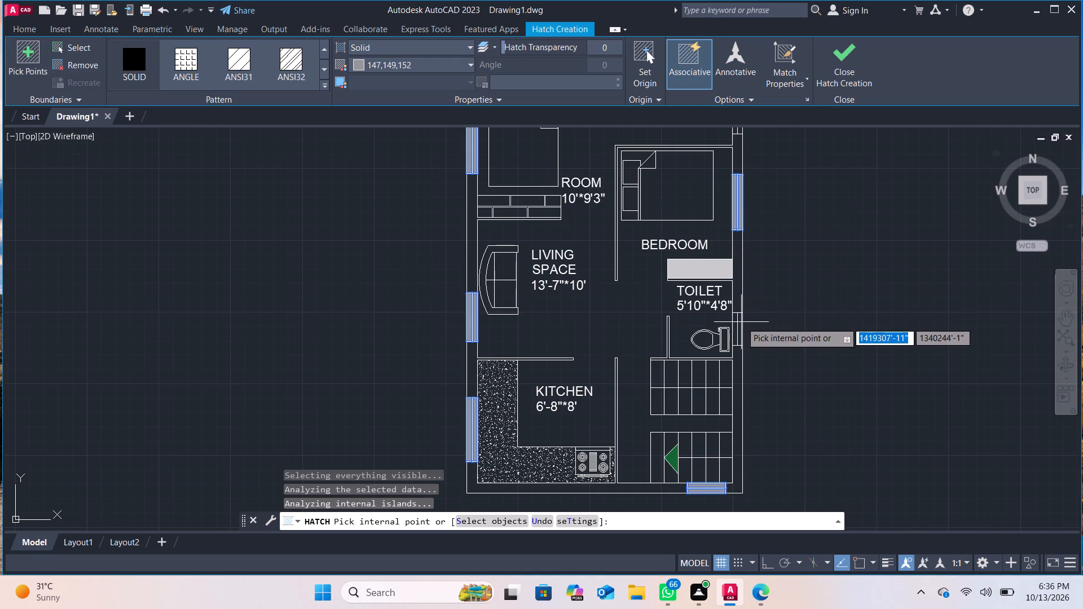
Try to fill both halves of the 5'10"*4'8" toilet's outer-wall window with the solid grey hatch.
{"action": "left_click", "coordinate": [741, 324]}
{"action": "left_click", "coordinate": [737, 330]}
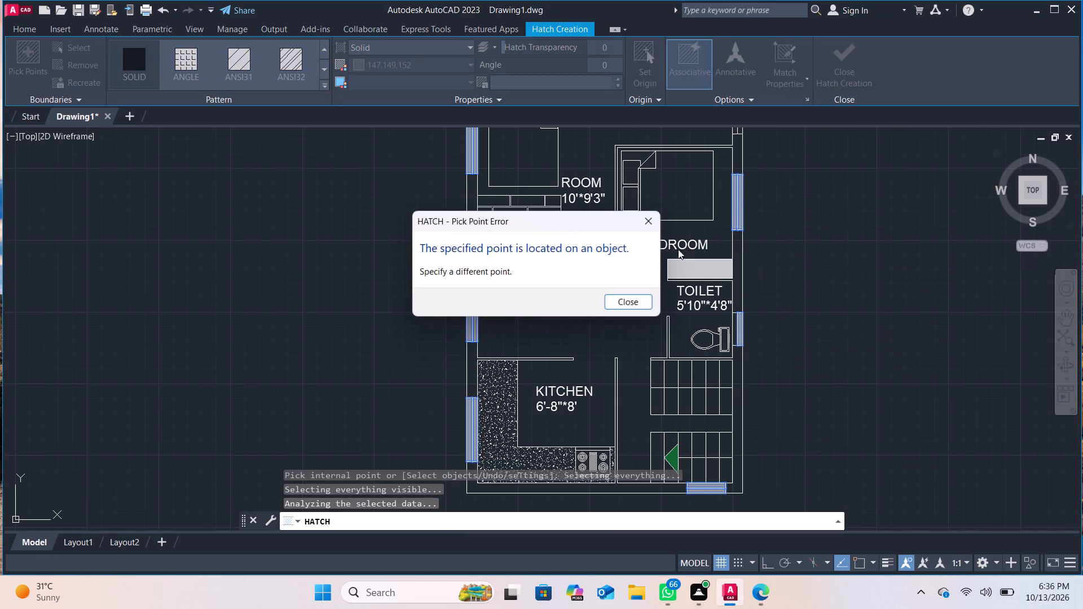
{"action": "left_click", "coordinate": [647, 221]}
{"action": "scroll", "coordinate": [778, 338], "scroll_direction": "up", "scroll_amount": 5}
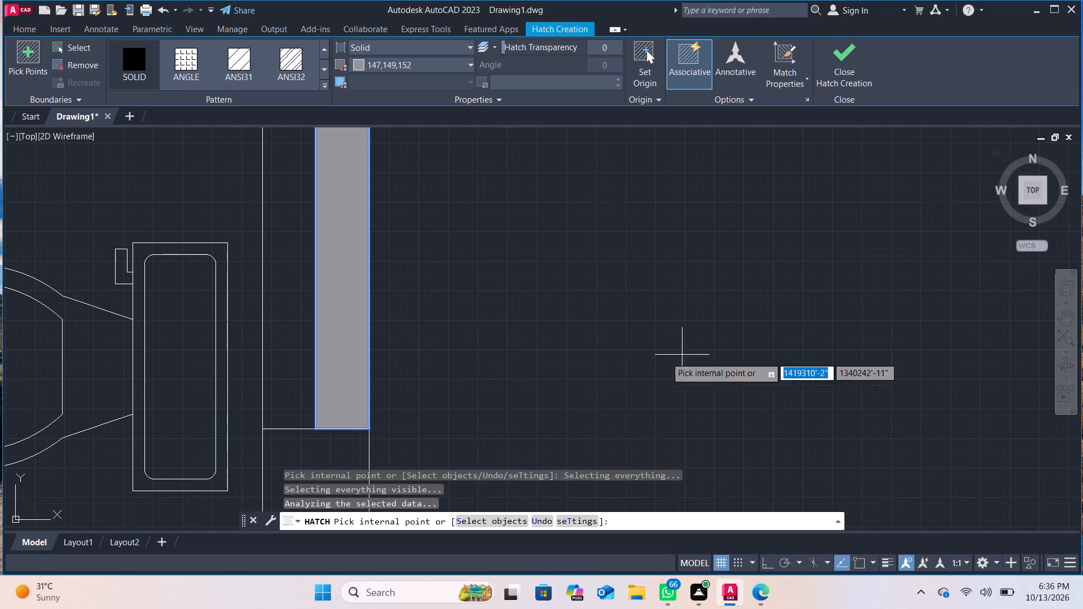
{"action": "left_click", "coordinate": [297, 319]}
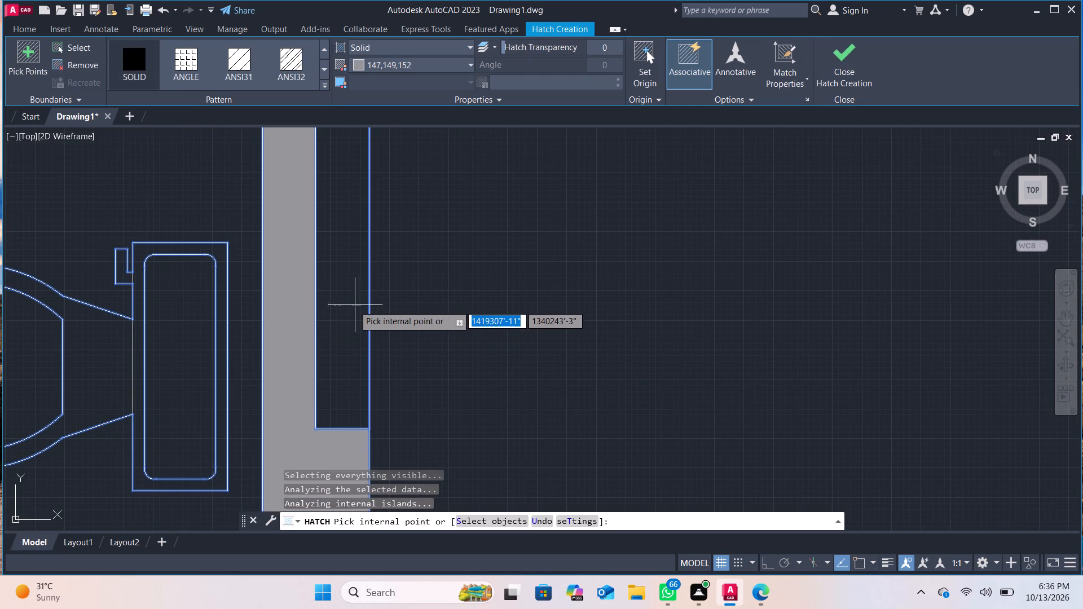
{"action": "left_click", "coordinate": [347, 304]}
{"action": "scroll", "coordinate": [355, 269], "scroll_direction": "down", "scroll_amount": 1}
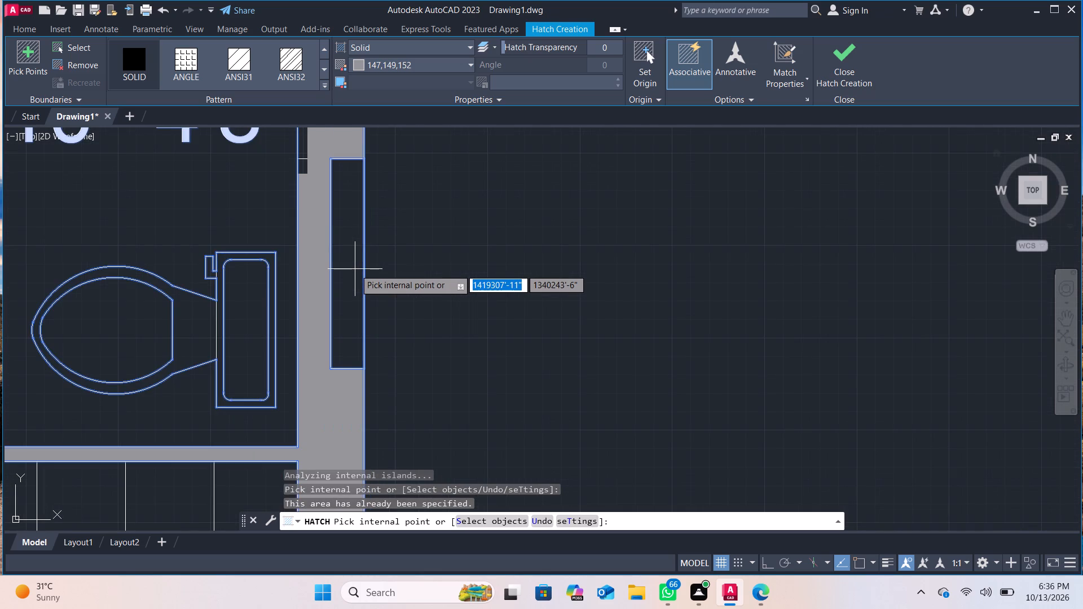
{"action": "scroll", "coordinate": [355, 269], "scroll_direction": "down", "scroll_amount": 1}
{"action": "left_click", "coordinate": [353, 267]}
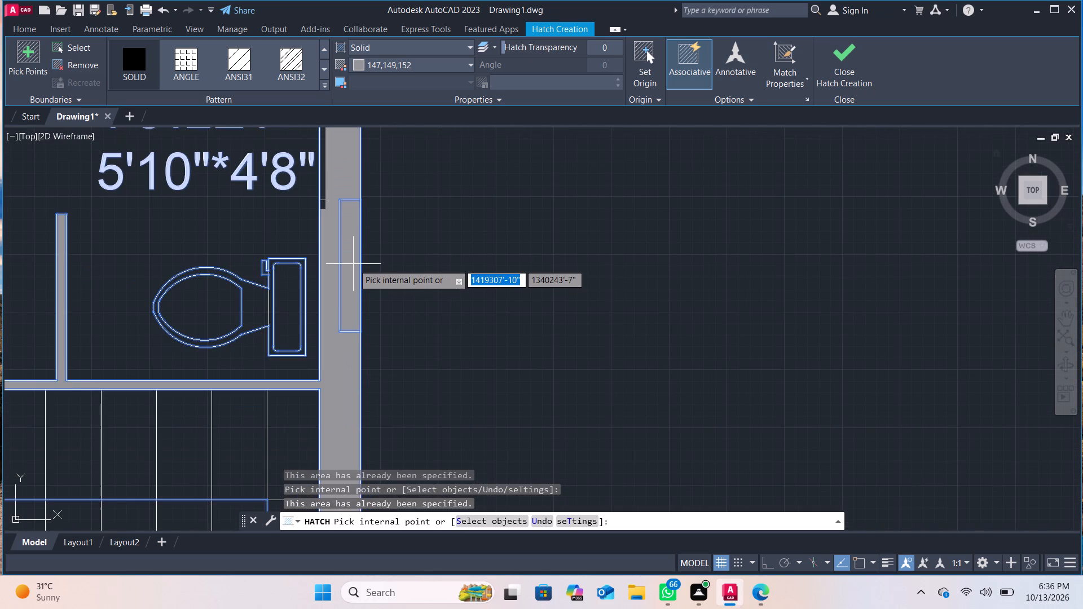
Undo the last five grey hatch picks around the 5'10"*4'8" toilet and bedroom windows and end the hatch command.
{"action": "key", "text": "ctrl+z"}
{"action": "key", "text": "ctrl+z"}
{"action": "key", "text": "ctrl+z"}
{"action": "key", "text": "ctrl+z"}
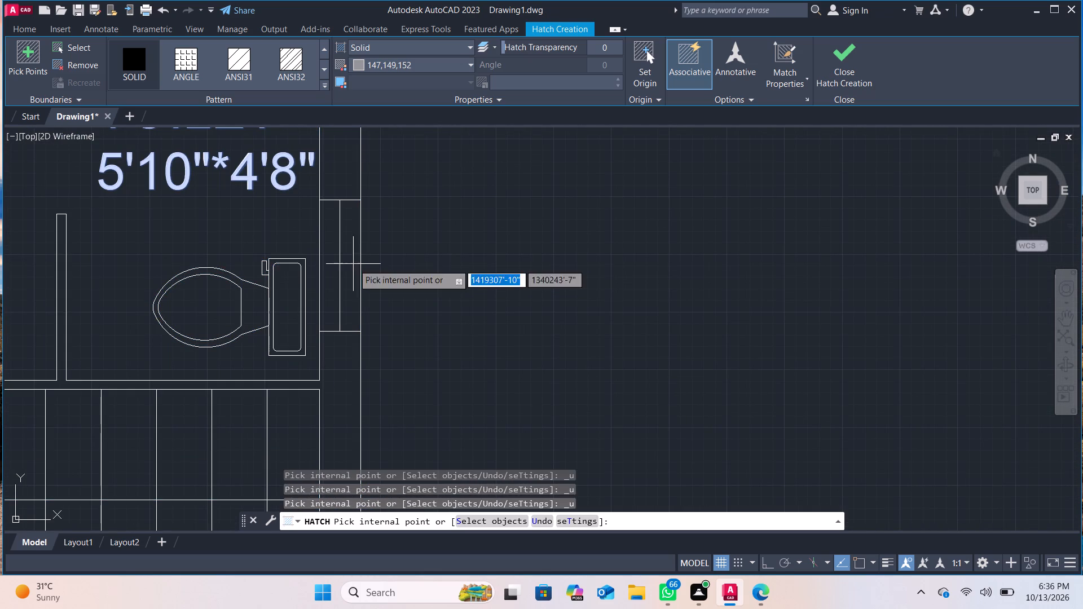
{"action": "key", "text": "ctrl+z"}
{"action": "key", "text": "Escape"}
Examine the floor plan's outer-wall windows to see which halves still need the grey fill.
{"action": "scroll", "coordinate": [351, 263], "scroll_direction": "down", "scroll_amount": 4}
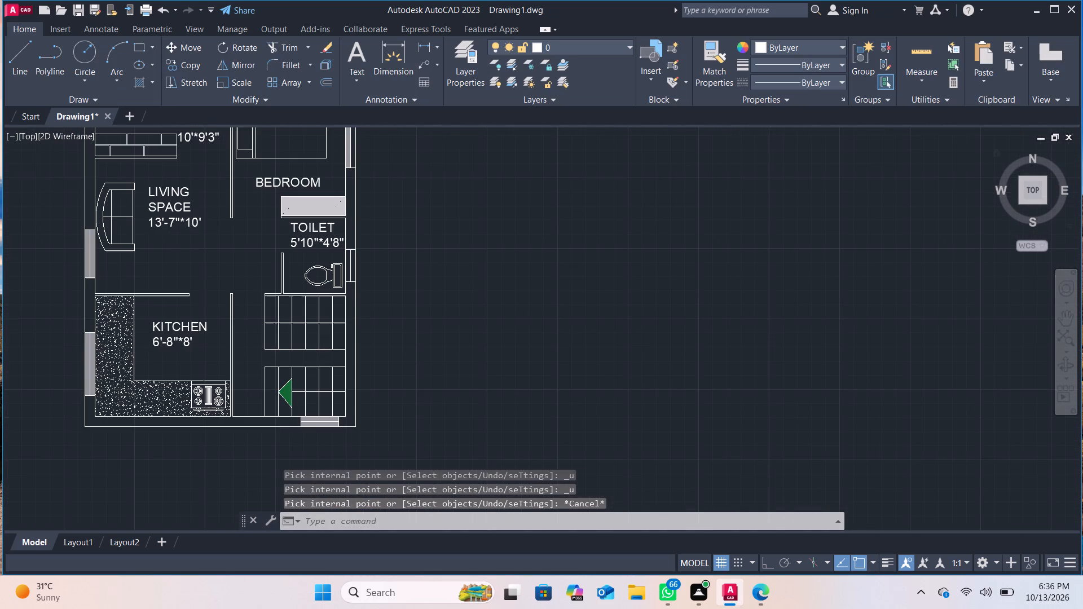
{"action": "scroll", "coordinate": [354, 267], "scroll_direction": "up", "scroll_amount": 2}
{"action": "middle_click_drag", "start_coordinate": [355, 272], "coordinate": [611, 376]}
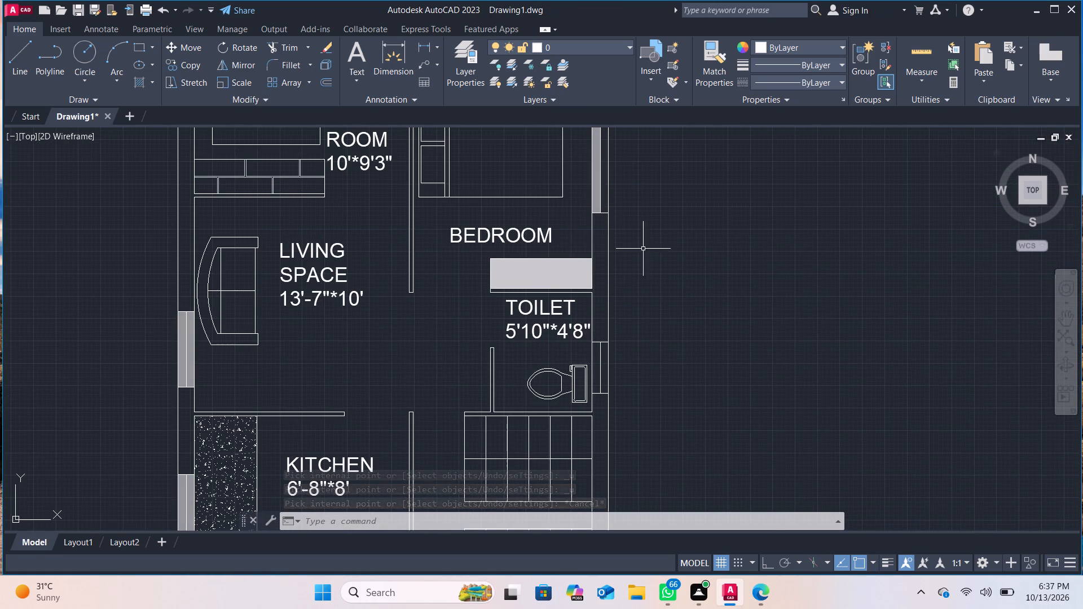
{"action": "scroll", "coordinate": [706, 272], "scroll_direction": "down", "scroll_amount": 3}
{"action": "scroll", "coordinate": [706, 280], "scroll_direction": "up", "scroll_amount": 1}
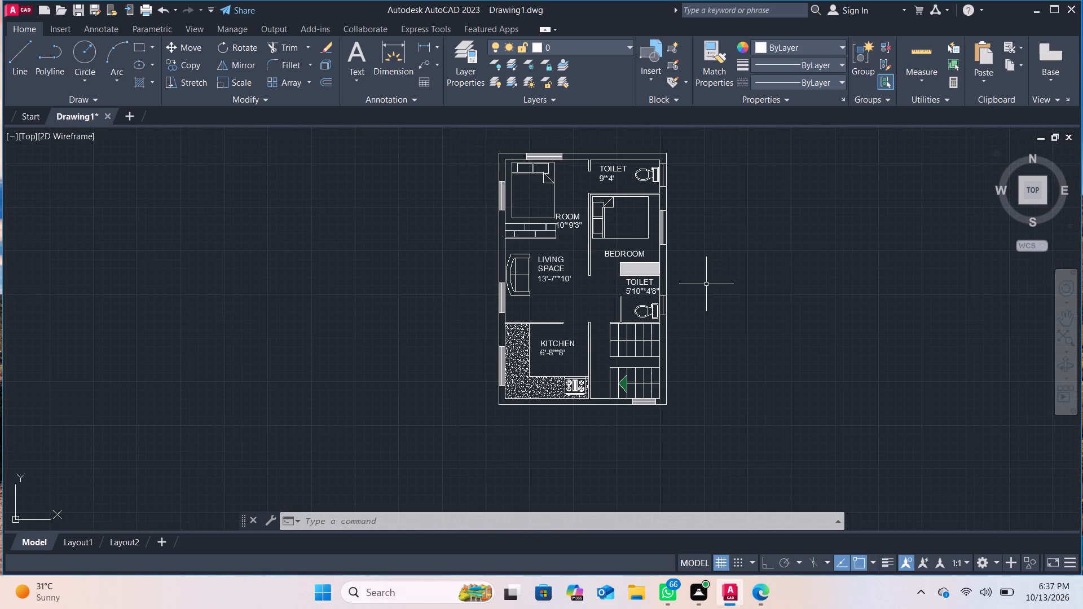
{"action": "scroll", "coordinate": [706, 286], "scroll_direction": "up", "scroll_amount": 1}
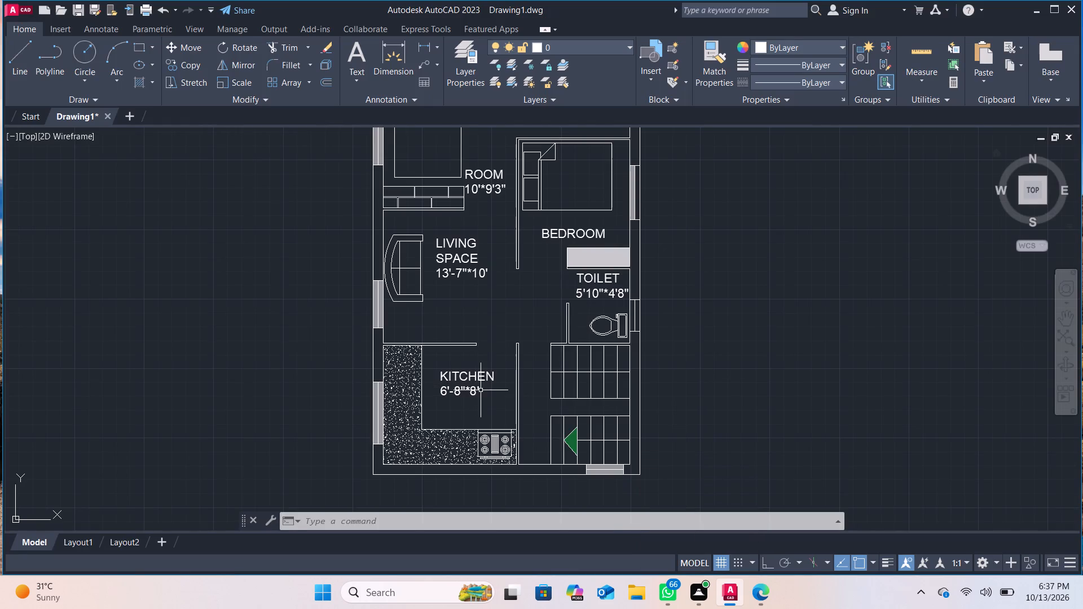
{"action": "scroll", "coordinate": [451, 350], "scroll_direction": "up", "scroll_amount": 3}
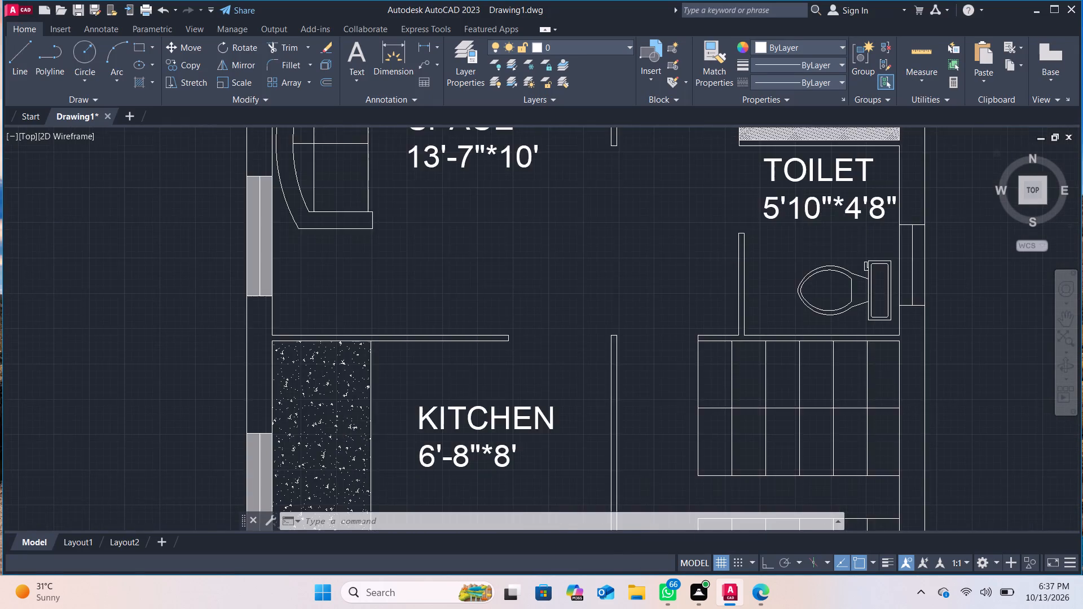
{"action": "scroll", "coordinate": [482, 343], "scroll_direction": "down", "scroll_amount": 1}
{"action": "middle_click_drag", "start_coordinate": [678, 198], "coordinate": [558, 326]}
{"action": "scroll", "coordinate": [557, 325], "scroll_direction": "down", "scroll_amount": 1}
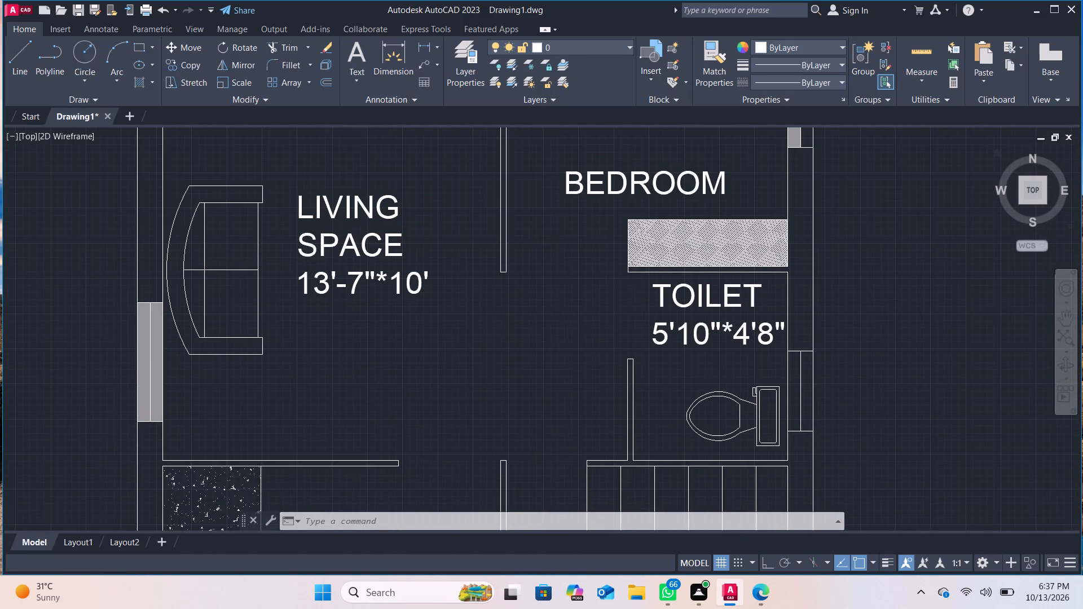
{"action": "scroll", "coordinate": [549, 320], "scroll_direction": "down", "scroll_amount": 1}
{"action": "scroll", "coordinate": [575, 231], "scroll_direction": "up", "scroll_amount": 1}
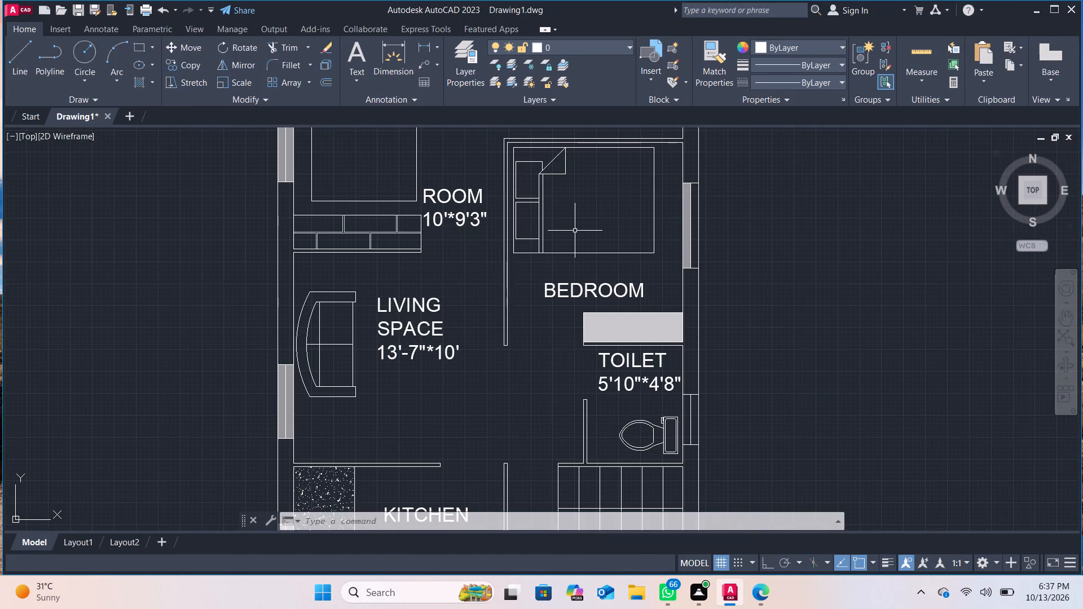
{"action": "scroll", "coordinate": [574, 231], "scroll_direction": "up", "scroll_amount": 1}
{"action": "scroll", "coordinate": [574, 231], "scroll_direction": "down", "scroll_amount": 1}
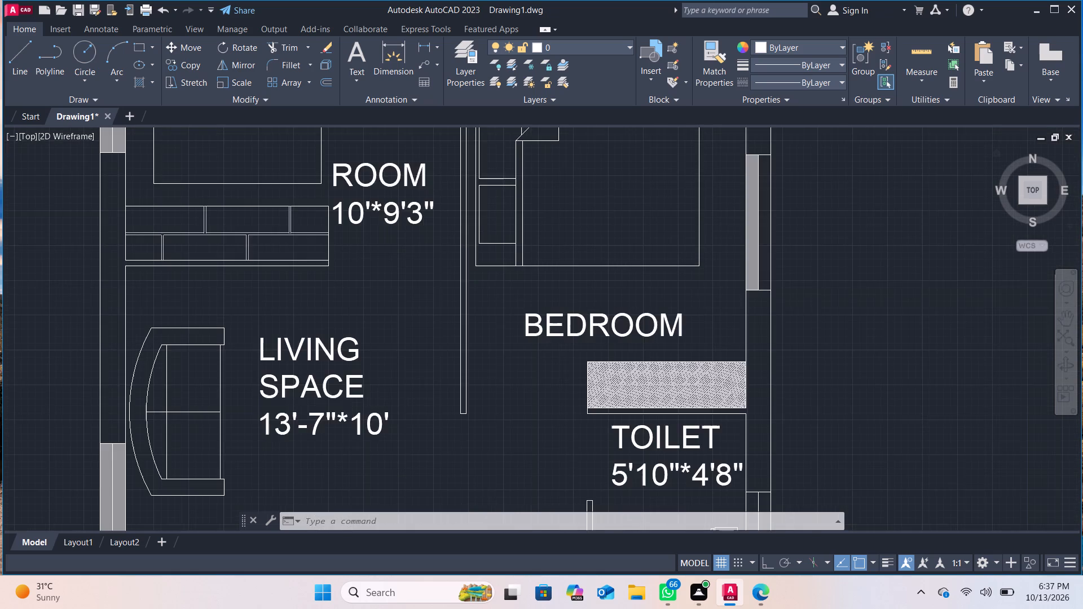
Hatch both halves of the 9'*4' toilet's window and the outer half of the bedroom window in solid grey 147,149,152.
{"action": "middle_click_drag", "start_coordinate": [574, 231], "coordinate": [533, 372]}
{"action": "scroll", "coordinate": [468, 263], "scroll_direction": "up", "scroll_amount": 1}
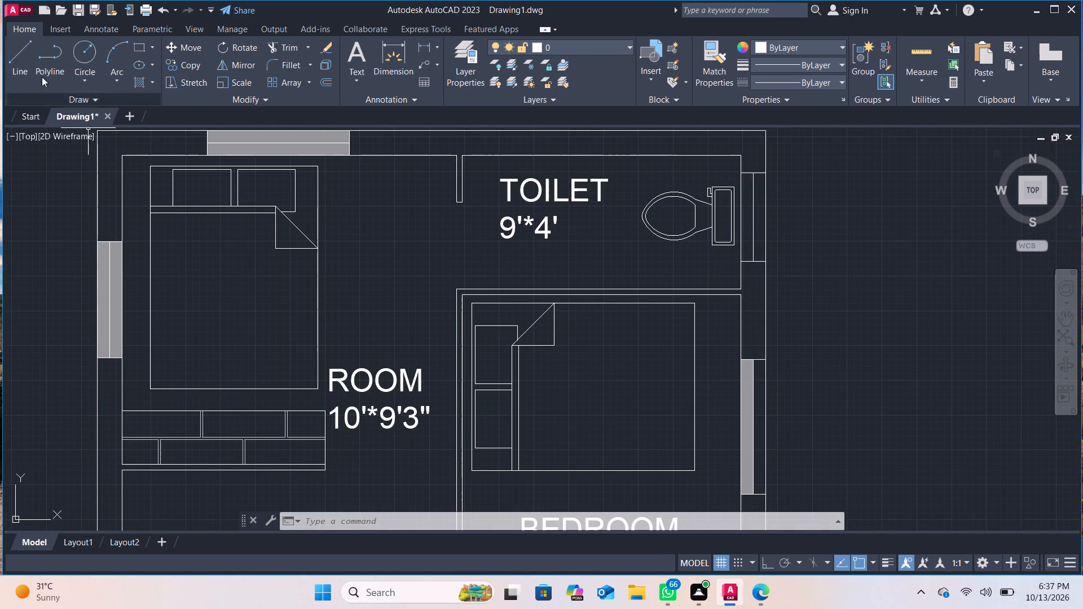
{"action": "left_click", "coordinate": [145, 72]}
{"action": "left_click", "coordinate": [145, 85]}
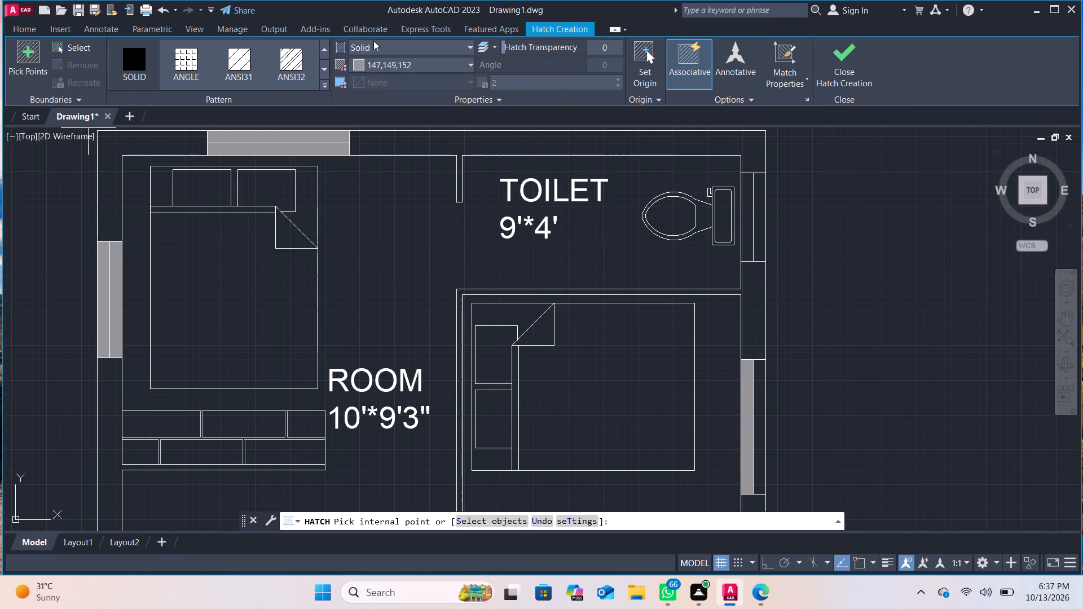
{"action": "left_click", "coordinate": [379, 67]}
{"action": "left_click", "coordinate": [379, 66]}
{"action": "left_click", "coordinate": [761, 175]}
{"action": "left_click", "coordinate": [746, 186]}
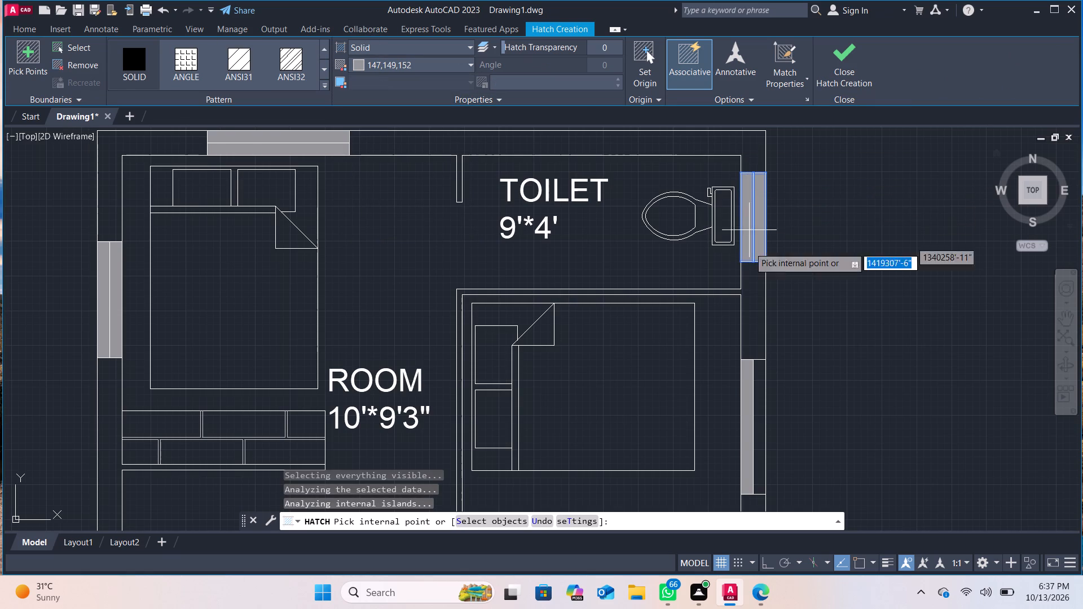
{"action": "left_click", "coordinate": [760, 379]}
{"action": "scroll", "coordinate": [752, 342], "scroll_direction": "down", "scroll_amount": 2}
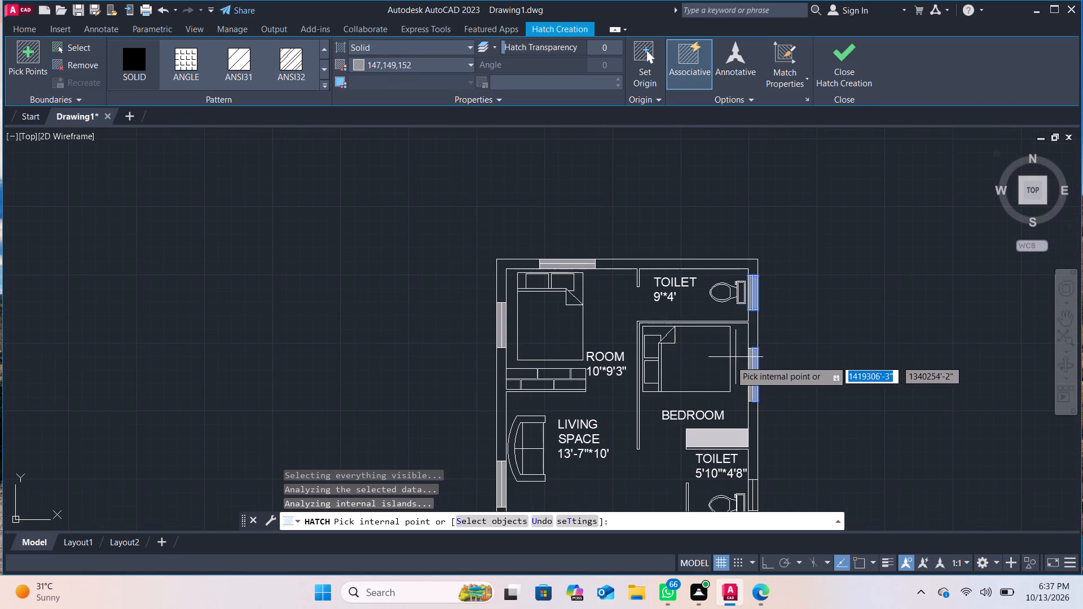
Fill the bed covers in the 10'*9'3" room and the bedroom with the same solid grey and finish the hatch.
{"action": "middle_click_drag", "start_coordinate": [712, 379], "coordinate": [698, 250]}
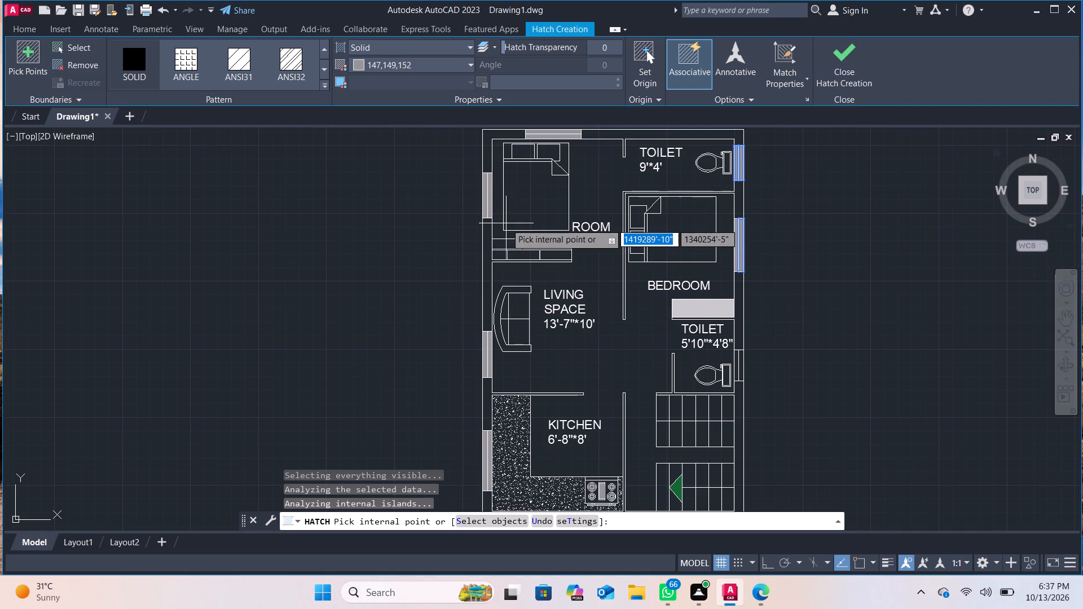
{"action": "left_click", "coordinate": [508, 217]}
{"action": "left_click", "coordinate": [682, 219]}
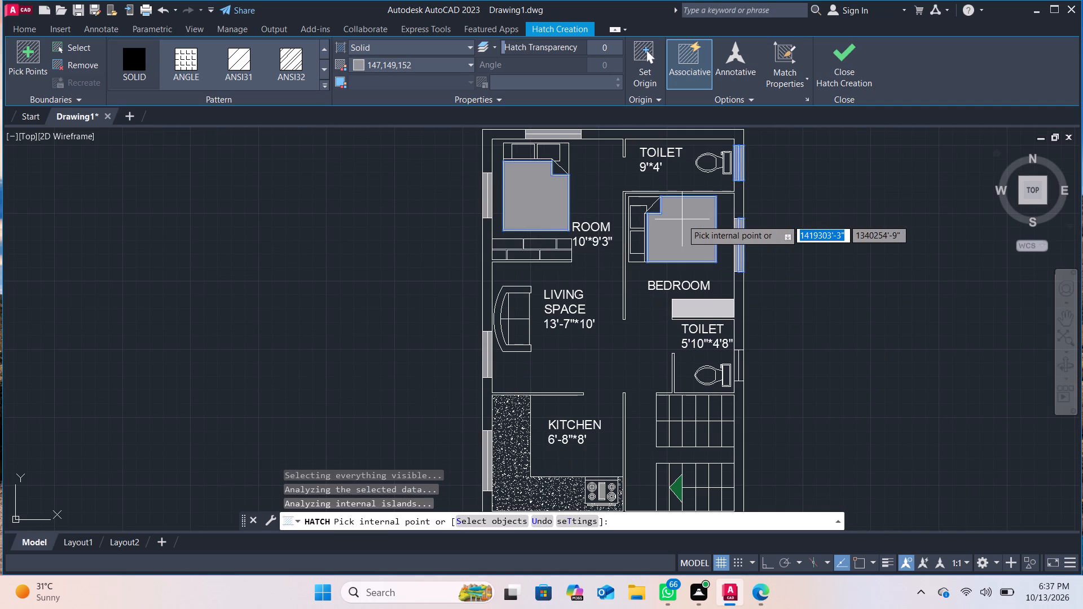
{"action": "scroll", "coordinate": [646, 284], "scroll_direction": "down", "scroll_amount": 1}
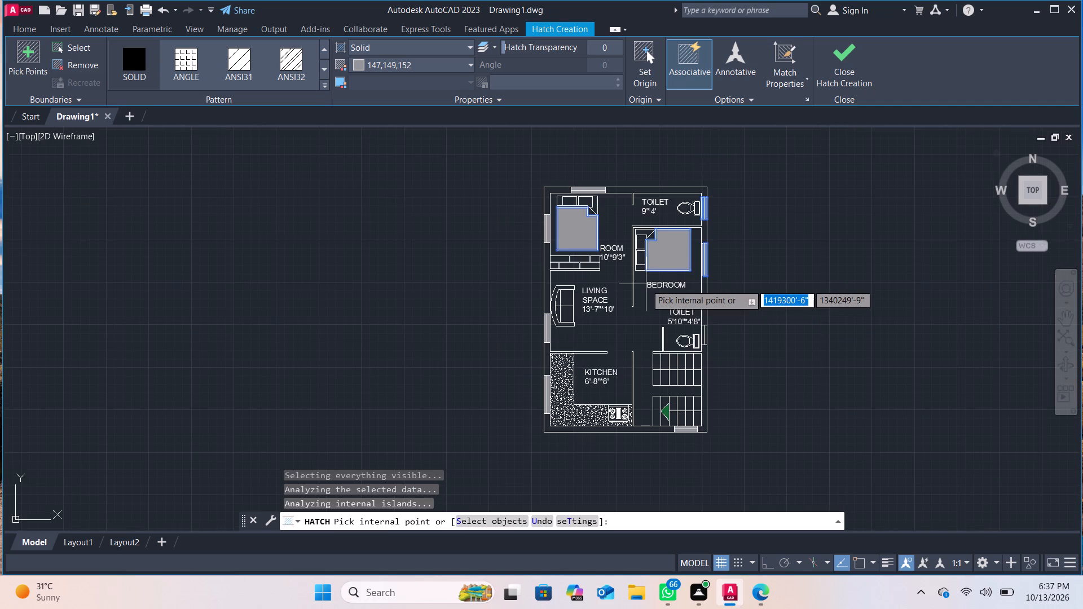
{"action": "left_click", "coordinate": [847, 73]}
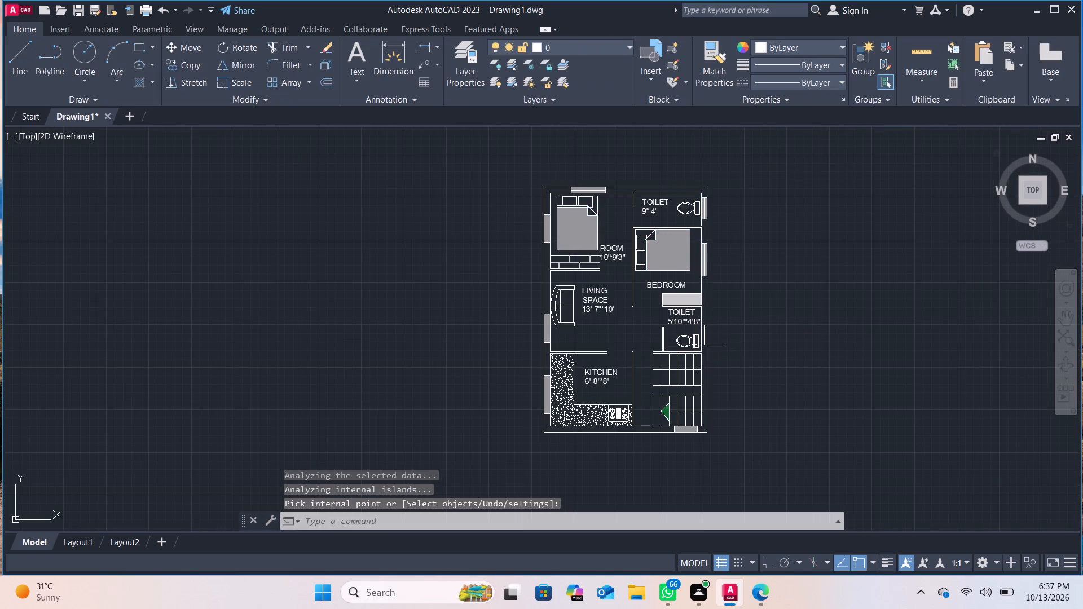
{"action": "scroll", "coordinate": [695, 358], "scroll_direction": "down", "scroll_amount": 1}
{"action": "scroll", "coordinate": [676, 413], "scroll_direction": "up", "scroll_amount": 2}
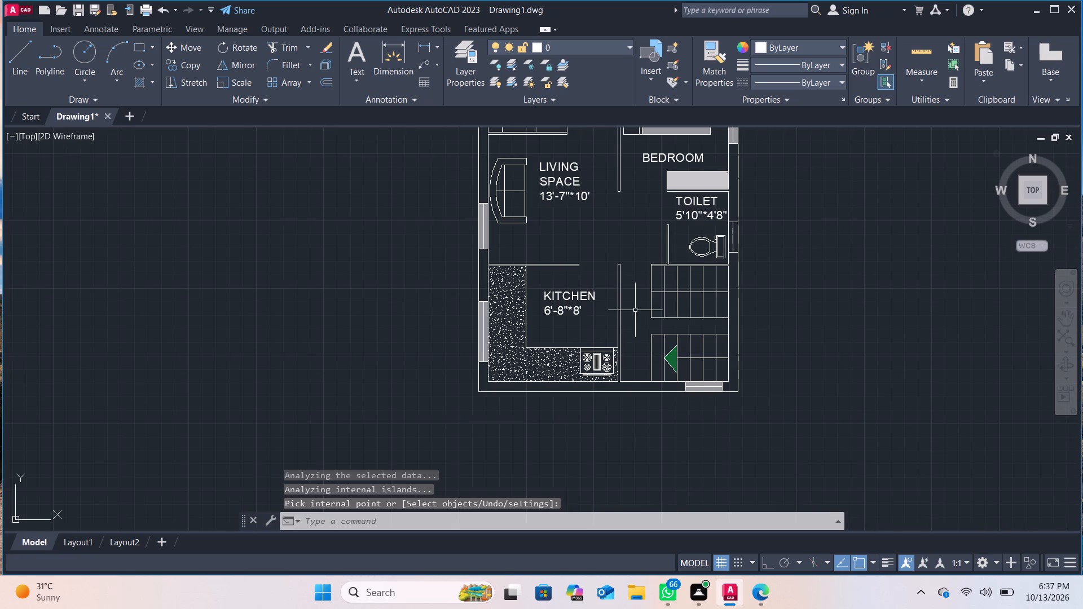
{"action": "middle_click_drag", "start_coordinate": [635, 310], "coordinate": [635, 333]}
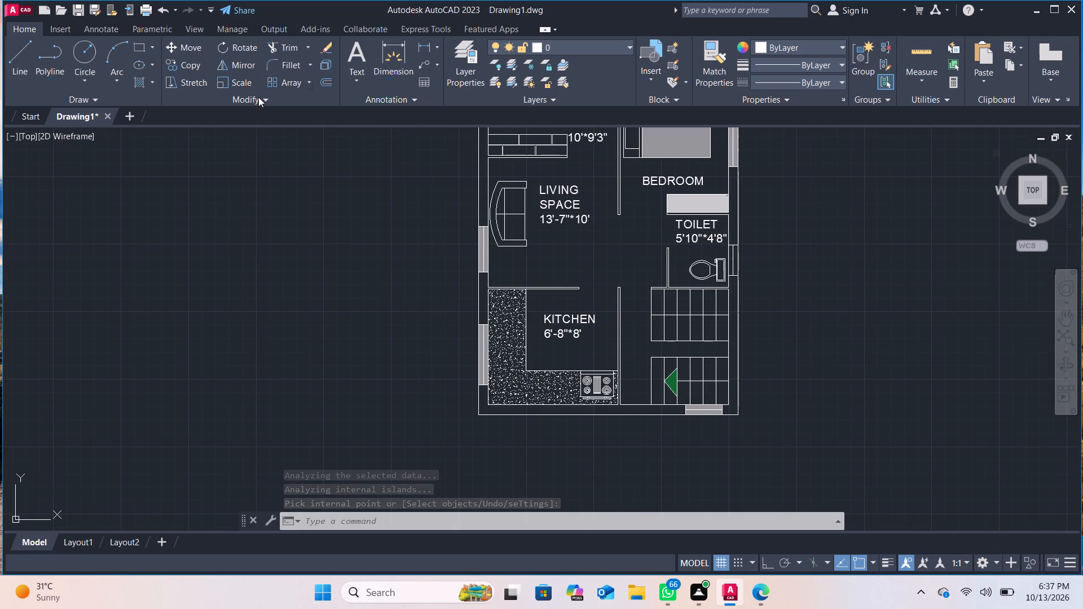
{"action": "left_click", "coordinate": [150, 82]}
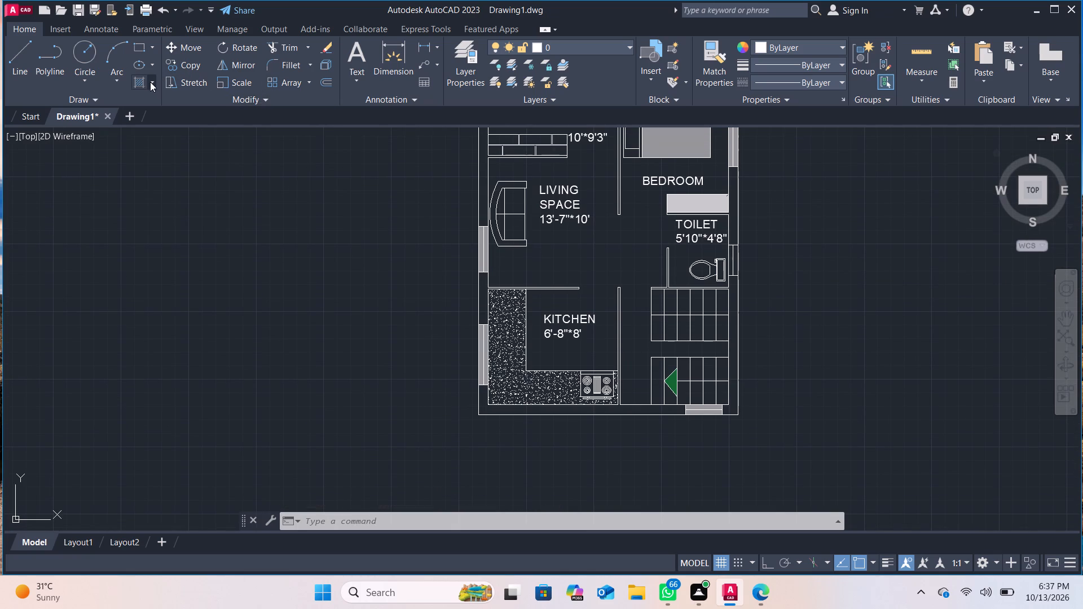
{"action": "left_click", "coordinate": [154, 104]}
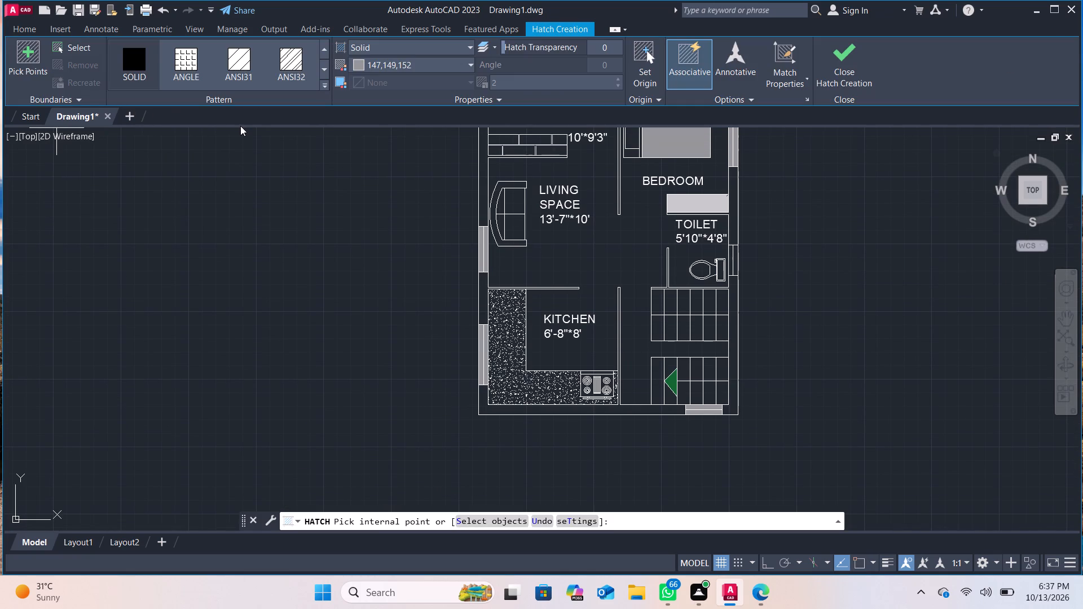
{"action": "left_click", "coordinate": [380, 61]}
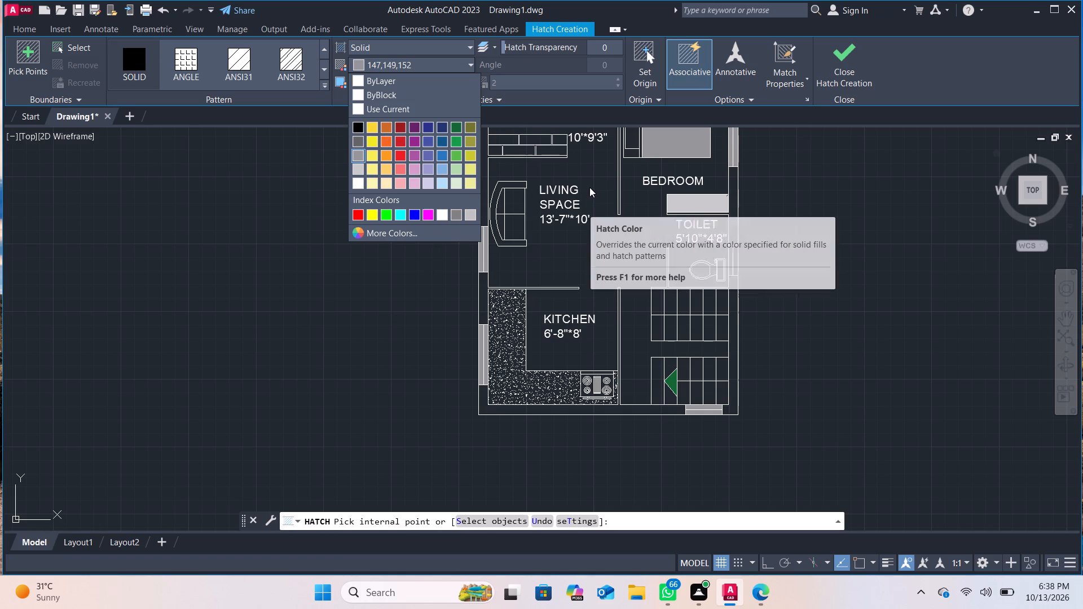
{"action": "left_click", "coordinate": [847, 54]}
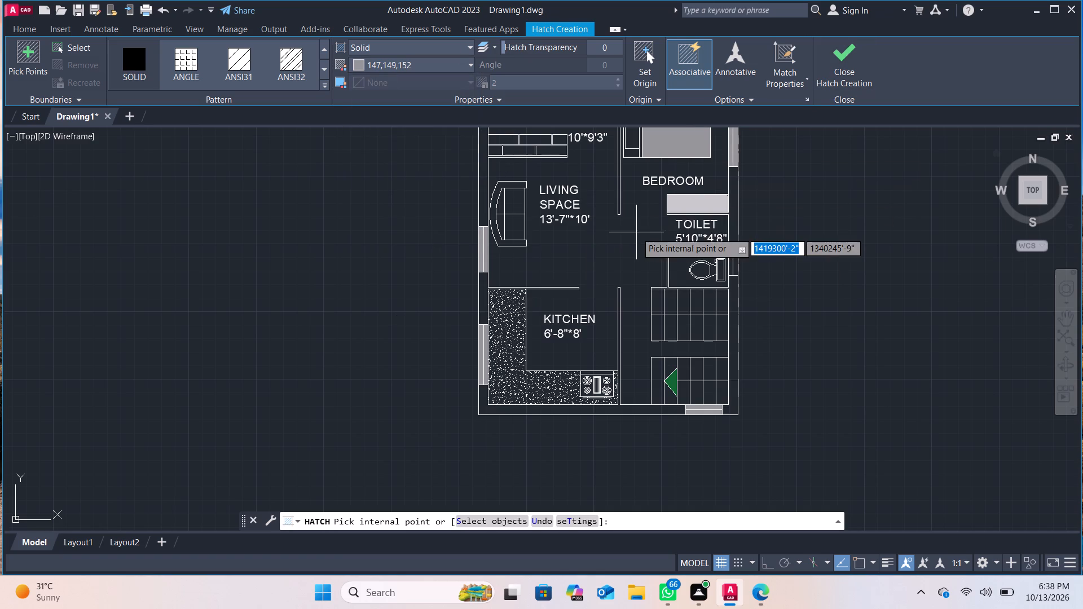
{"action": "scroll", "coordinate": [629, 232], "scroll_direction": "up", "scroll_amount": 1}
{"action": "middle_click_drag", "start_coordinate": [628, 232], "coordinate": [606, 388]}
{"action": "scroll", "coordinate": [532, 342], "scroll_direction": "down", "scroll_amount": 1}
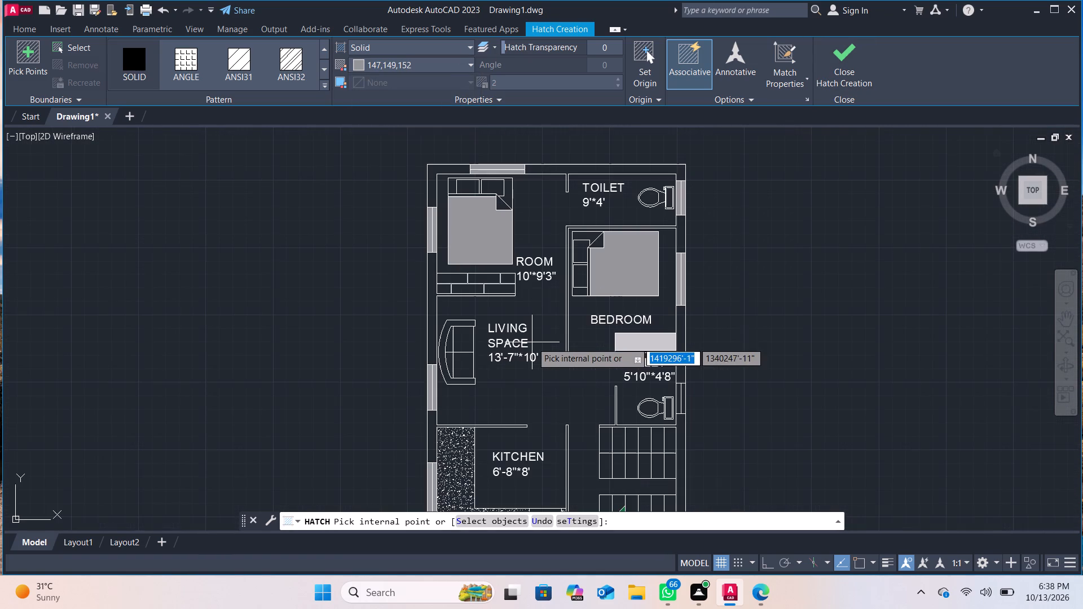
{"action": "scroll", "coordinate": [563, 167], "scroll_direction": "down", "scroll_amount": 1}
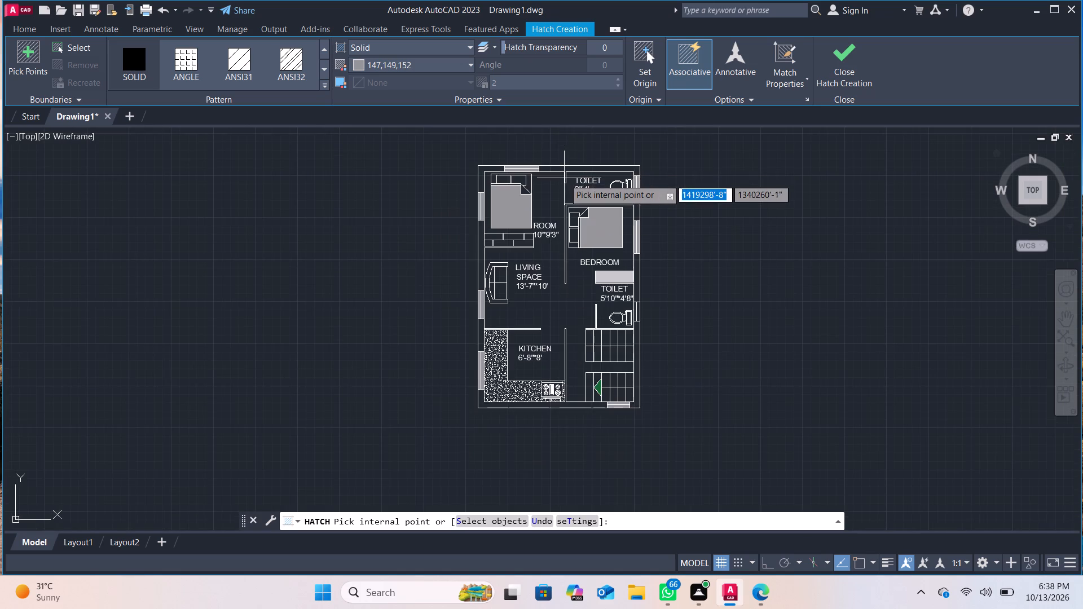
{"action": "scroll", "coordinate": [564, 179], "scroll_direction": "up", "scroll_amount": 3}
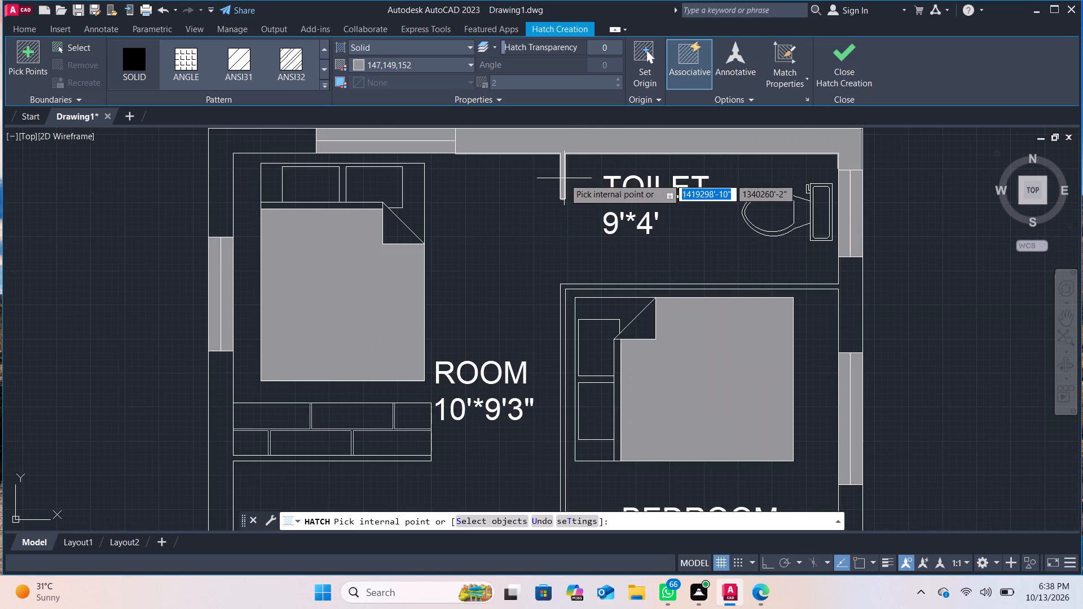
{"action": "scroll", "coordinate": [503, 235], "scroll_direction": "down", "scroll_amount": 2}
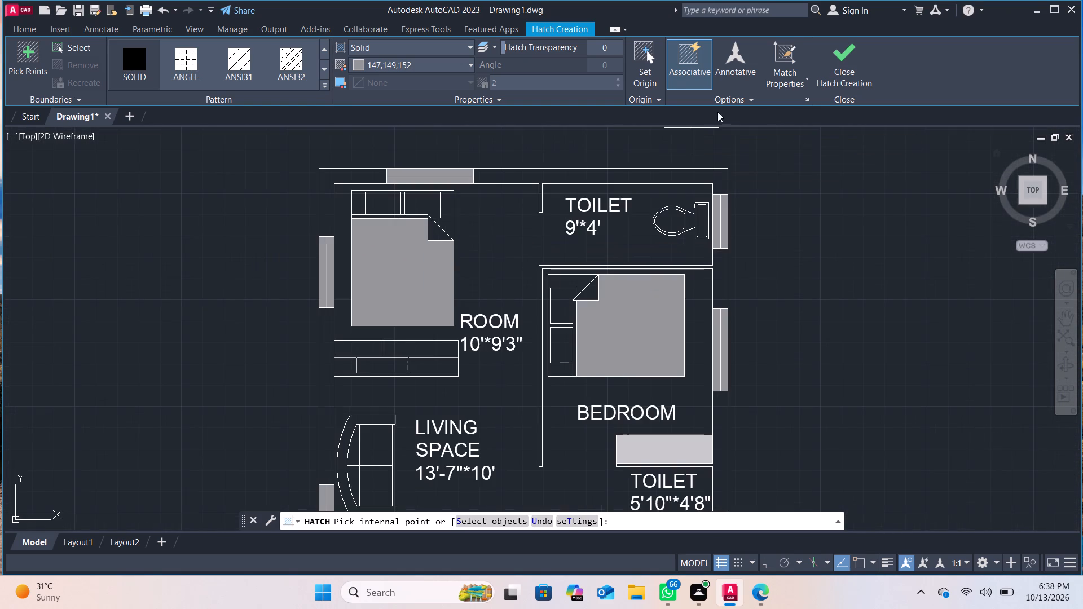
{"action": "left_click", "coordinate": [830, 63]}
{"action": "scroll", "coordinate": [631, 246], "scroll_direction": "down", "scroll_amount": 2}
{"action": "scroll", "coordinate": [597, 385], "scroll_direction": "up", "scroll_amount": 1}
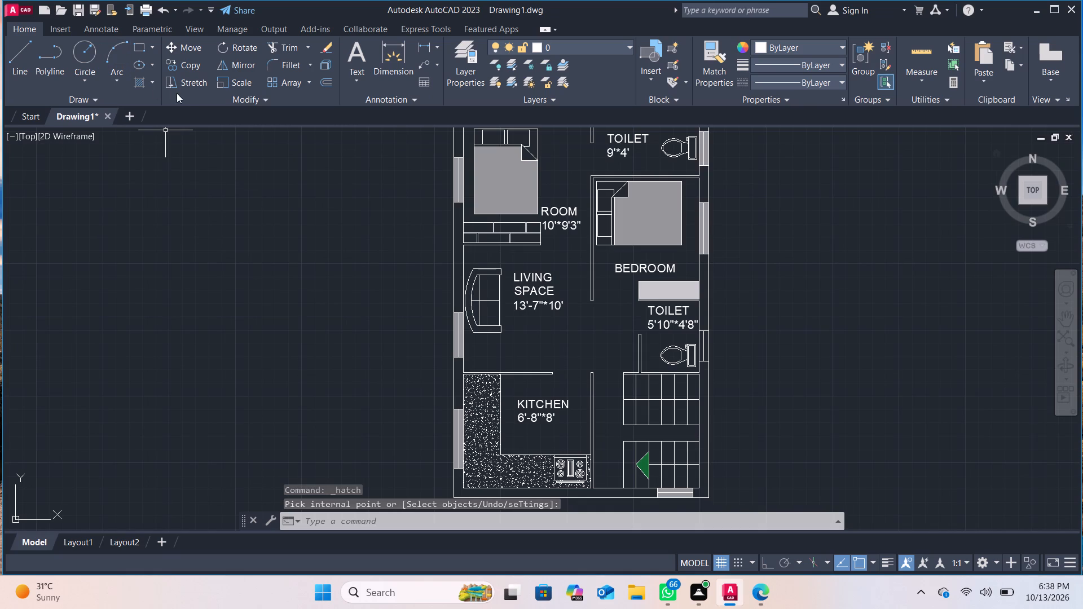
Hatch the east wall sections around the bedroom window, the north wall and both top corners in solid black 0,0,0.
{"action": "left_click", "coordinate": [151, 85]}
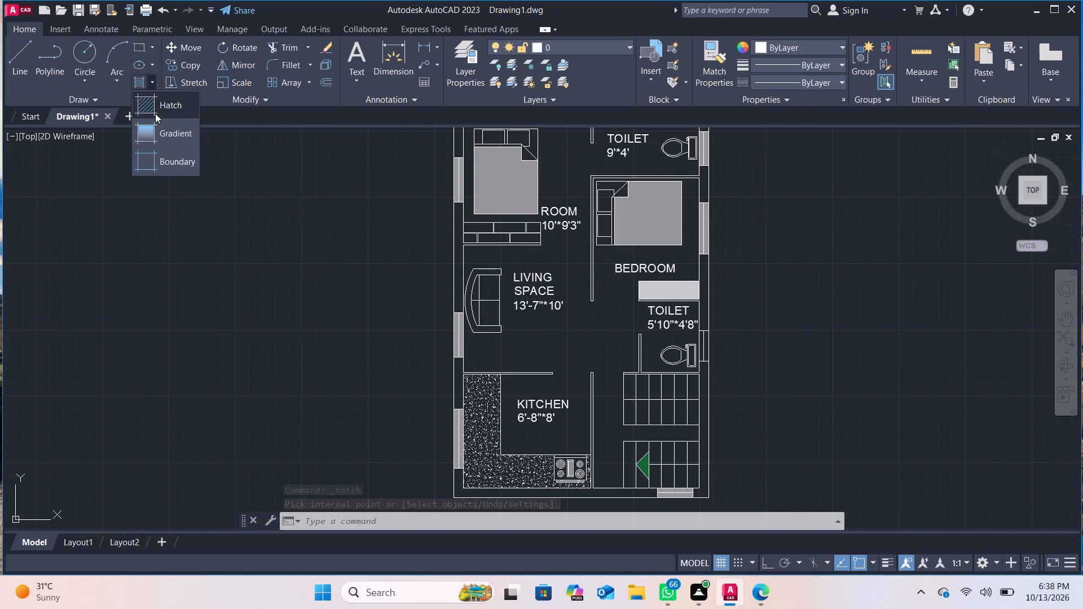
{"action": "left_click", "coordinate": [155, 114]}
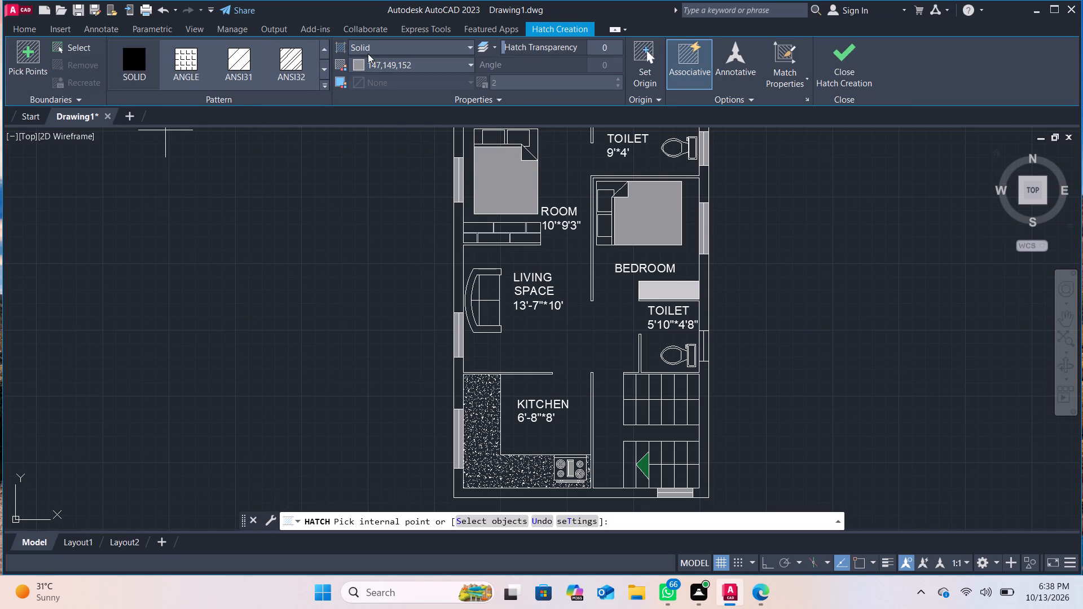
{"action": "left_click", "coordinate": [367, 51]}
{"action": "left_click", "coordinate": [363, 67]}
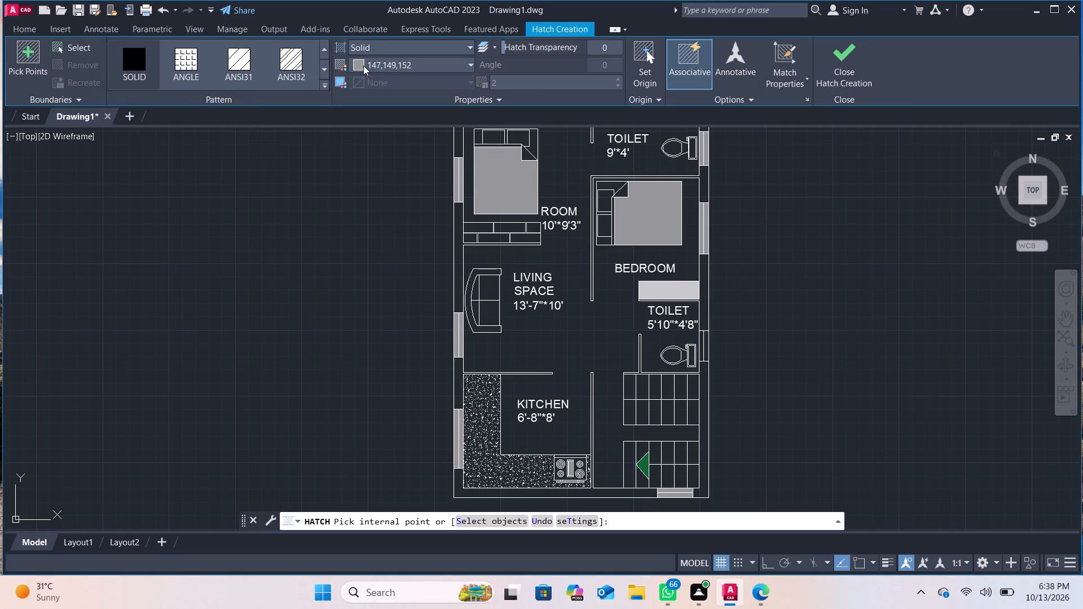
{"action": "left_click", "coordinate": [363, 68]}
{"action": "left_click", "coordinate": [358, 130]}
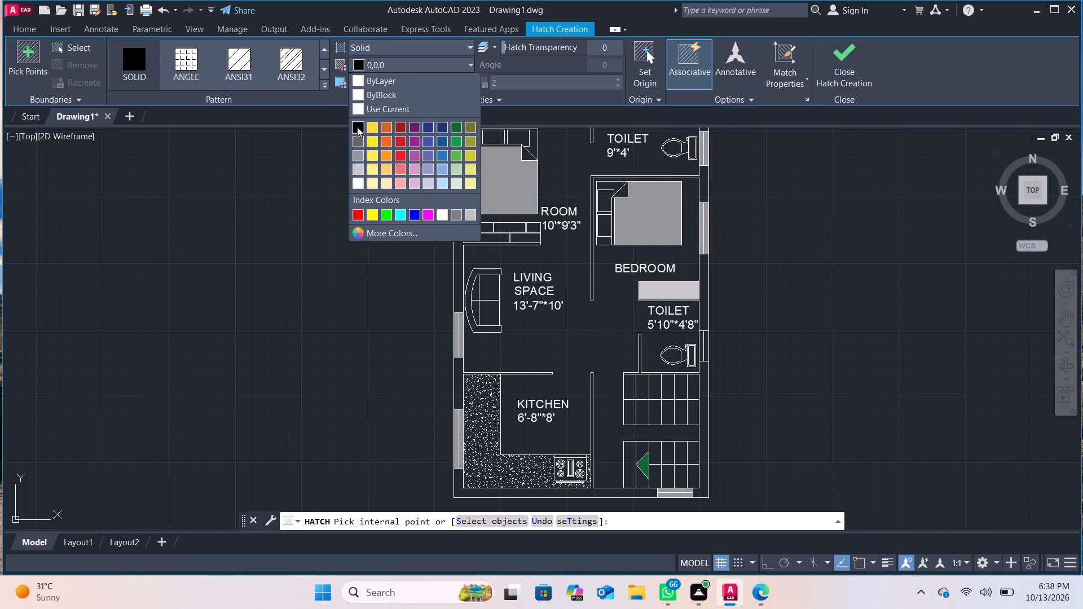
{"action": "scroll", "coordinate": [443, 269], "scroll_direction": "down", "scroll_amount": 1}
{"action": "scroll", "coordinate": [626, 248], "scroll_direction": "up", "scroll_amount": 1}
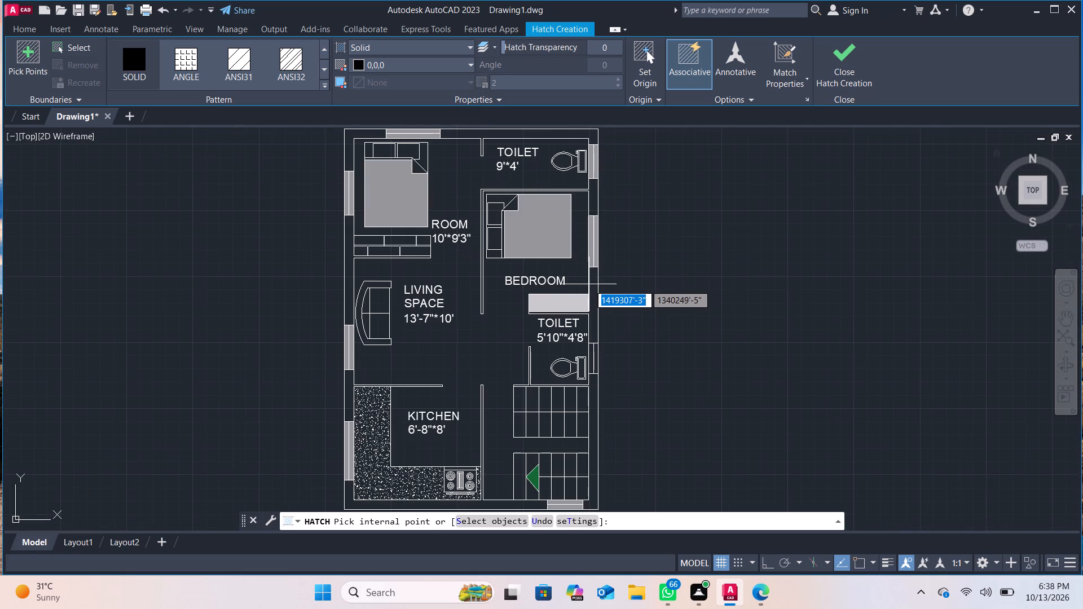
{"action": "left_click", "coordinate": [592, 288]}
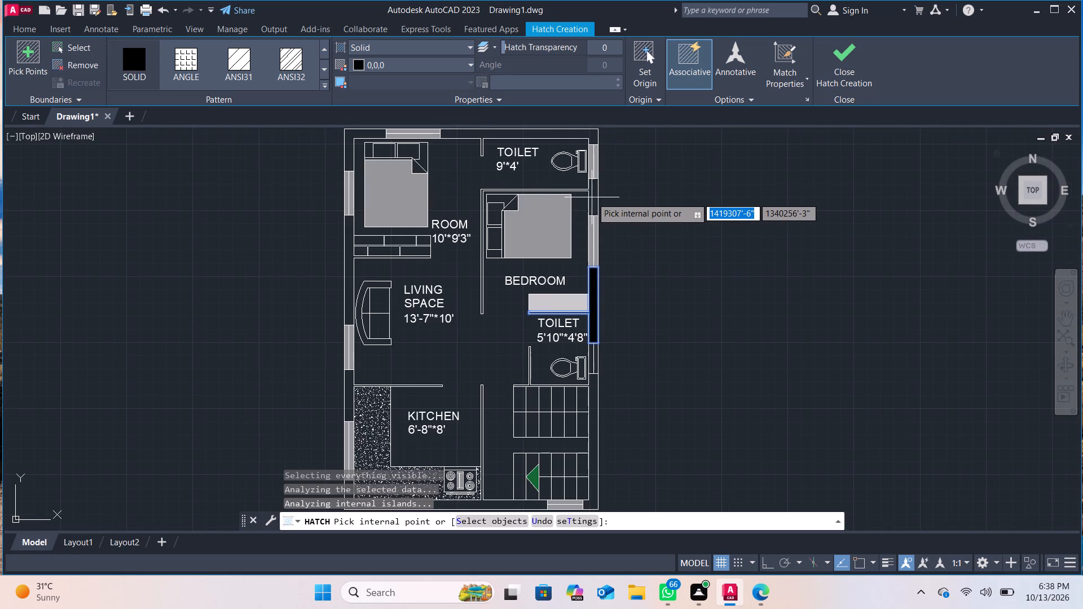
{"action": "left_click", "coordinate": [592, 197]}
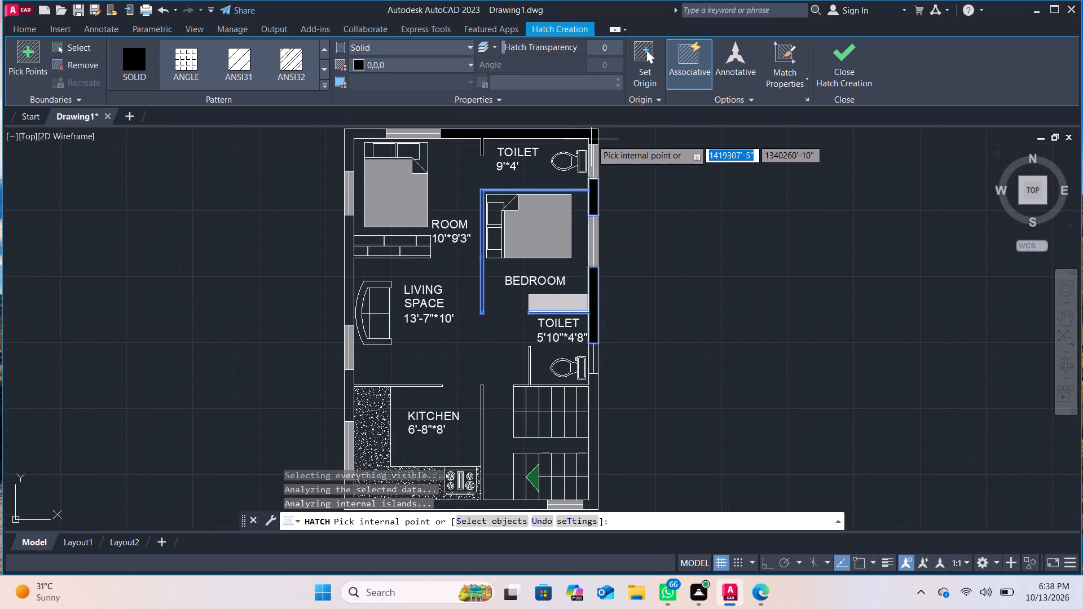
{"action": "left_click", "coordinate": [591, 139]}
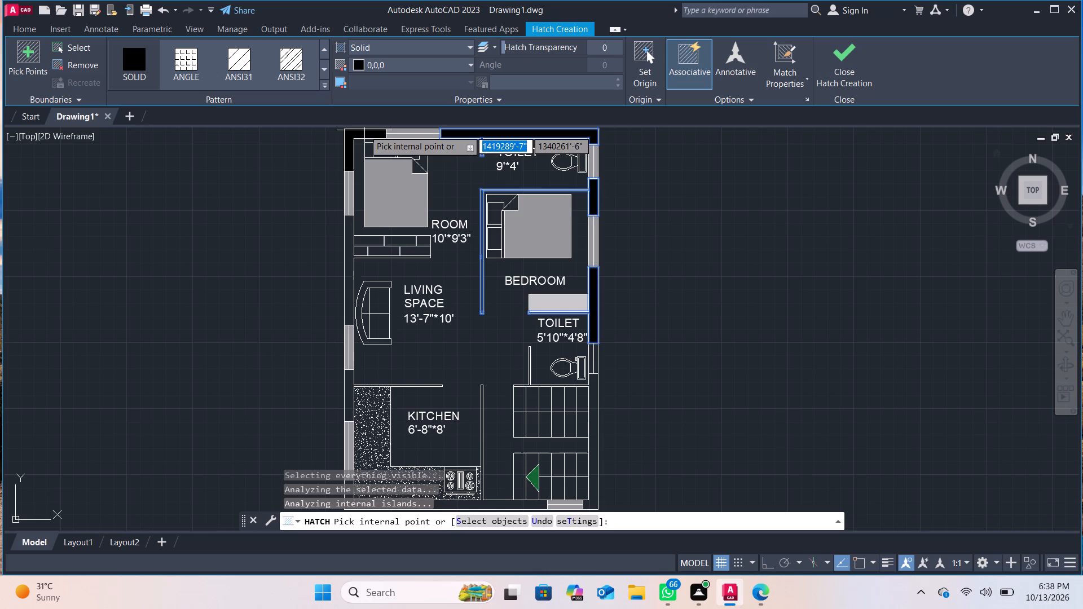
{"action": "left_click", "coordinate": [364, 130]}
Fill the west wall sections beside the living space and kitchen, and the south wall up to the staircase window, in the same solid black.
{"action": "scroll", "coordinate": [422, 281], "scroll_direction": "up", "scroll_amount": 1}
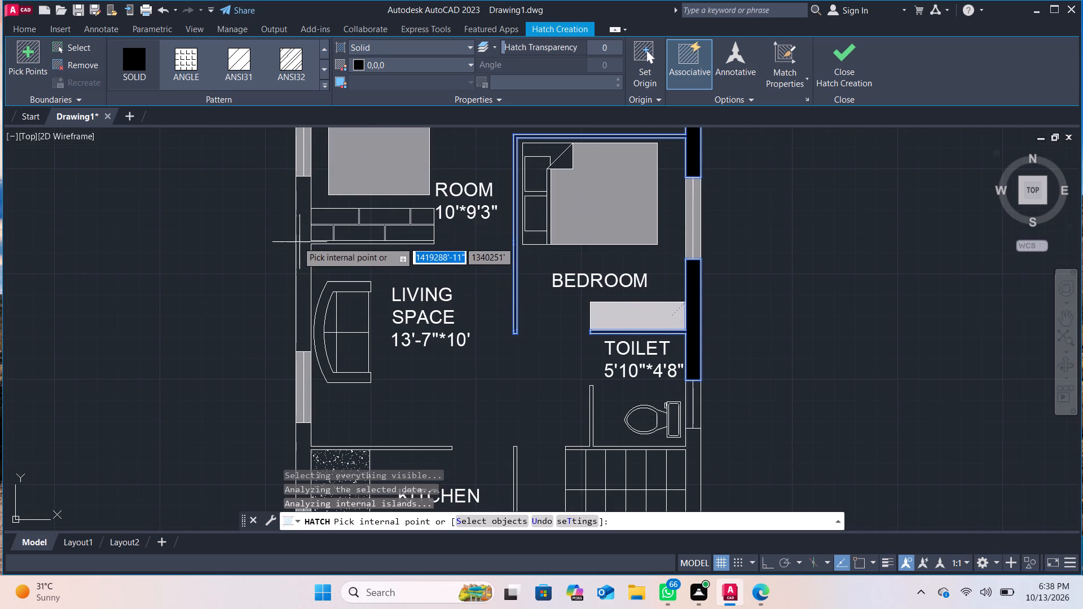
{"action": "left_click", "coordinate": [297, 241]}
{"action": "middle_click_drag", "start_coordinate": [452, 328], "coordinate": [456, 179]}
{"action": "scroll", "coordinate": [454, 329], "scroll_direction": "down", "scroll_amount": 1}
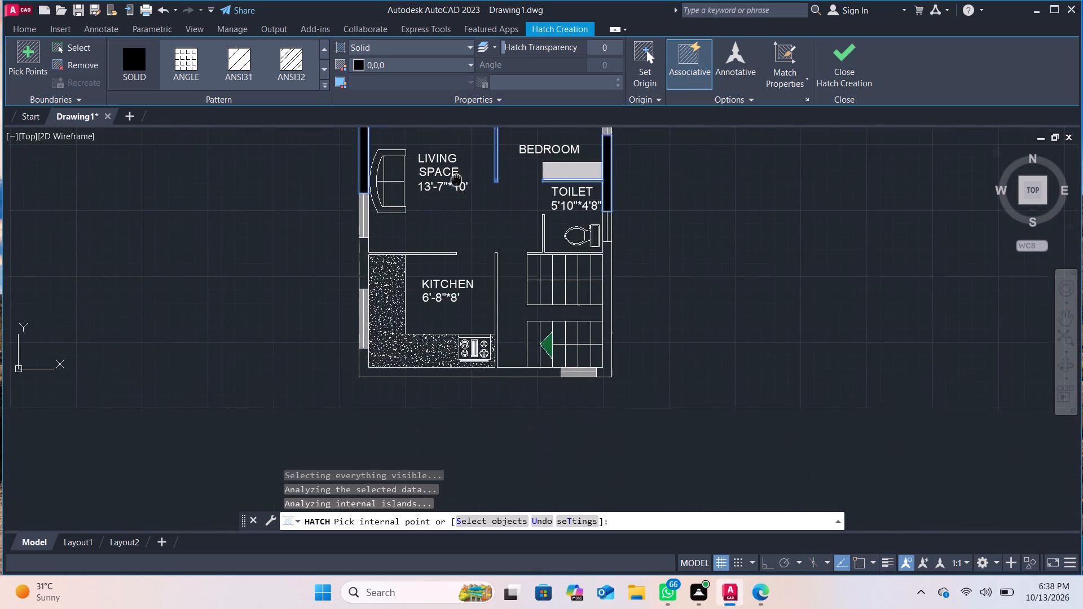
{"action": "scroll", "coordinate": [423, 188], "scroll_direction": "up", "scroll_amount": 1}
{"action": "left_click", "coordinate": [324, 286]}
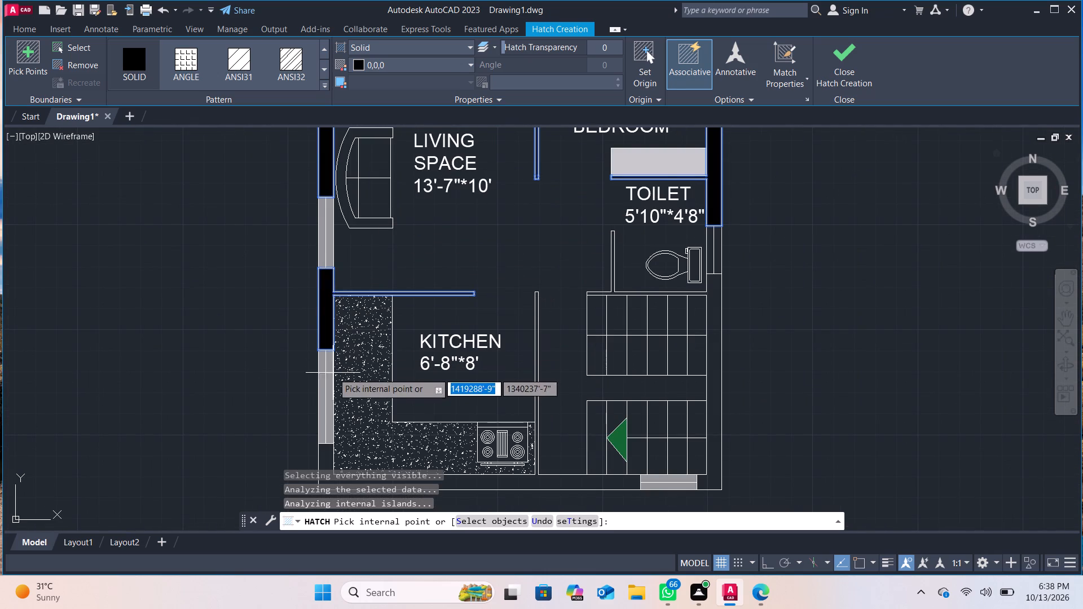
{"action": "left_click", "coordinate": [330, 453]}
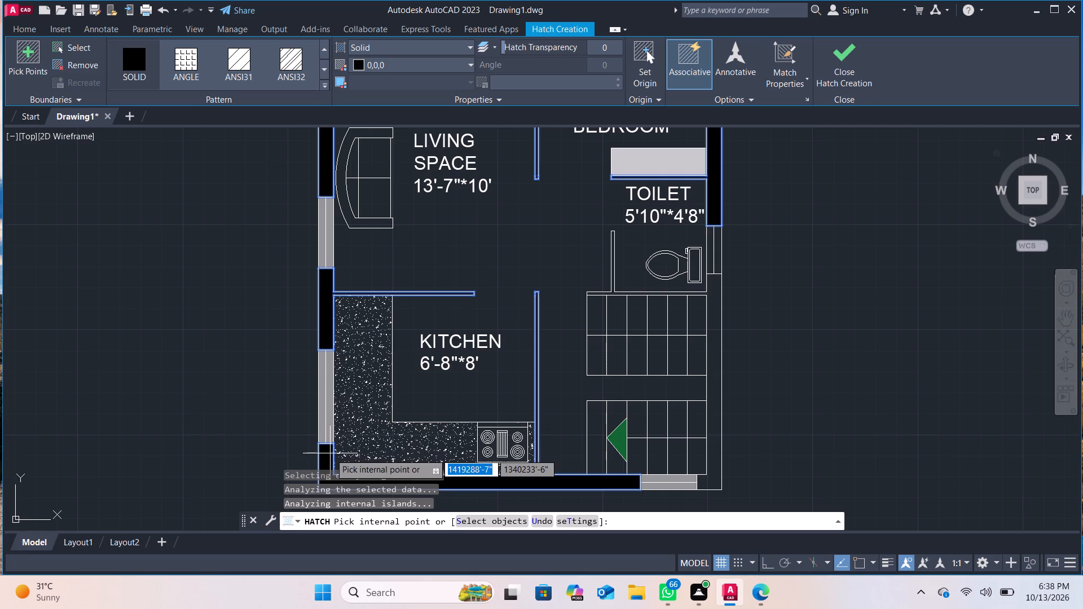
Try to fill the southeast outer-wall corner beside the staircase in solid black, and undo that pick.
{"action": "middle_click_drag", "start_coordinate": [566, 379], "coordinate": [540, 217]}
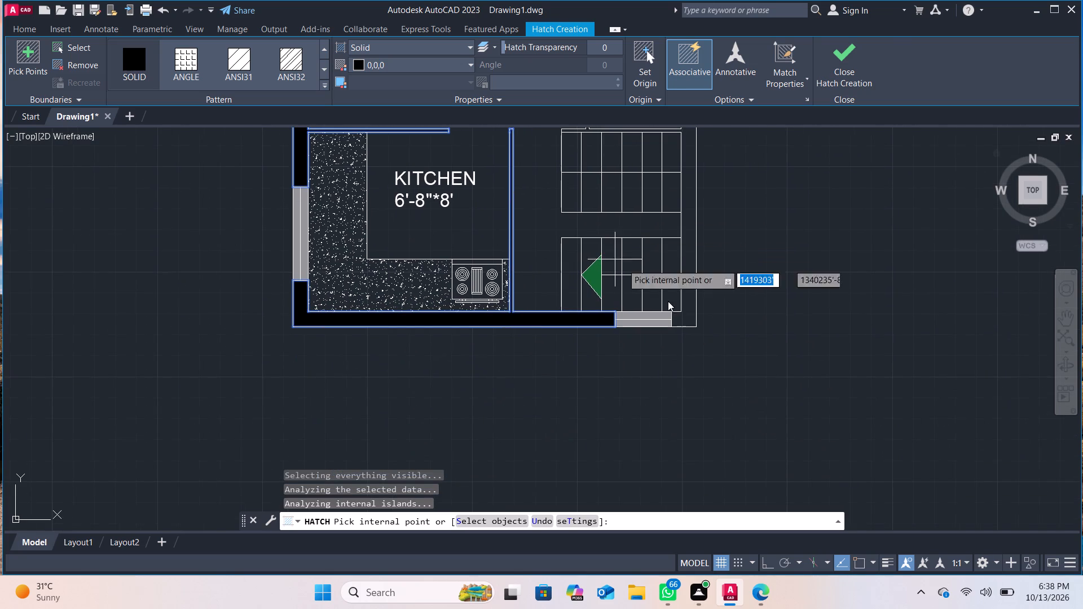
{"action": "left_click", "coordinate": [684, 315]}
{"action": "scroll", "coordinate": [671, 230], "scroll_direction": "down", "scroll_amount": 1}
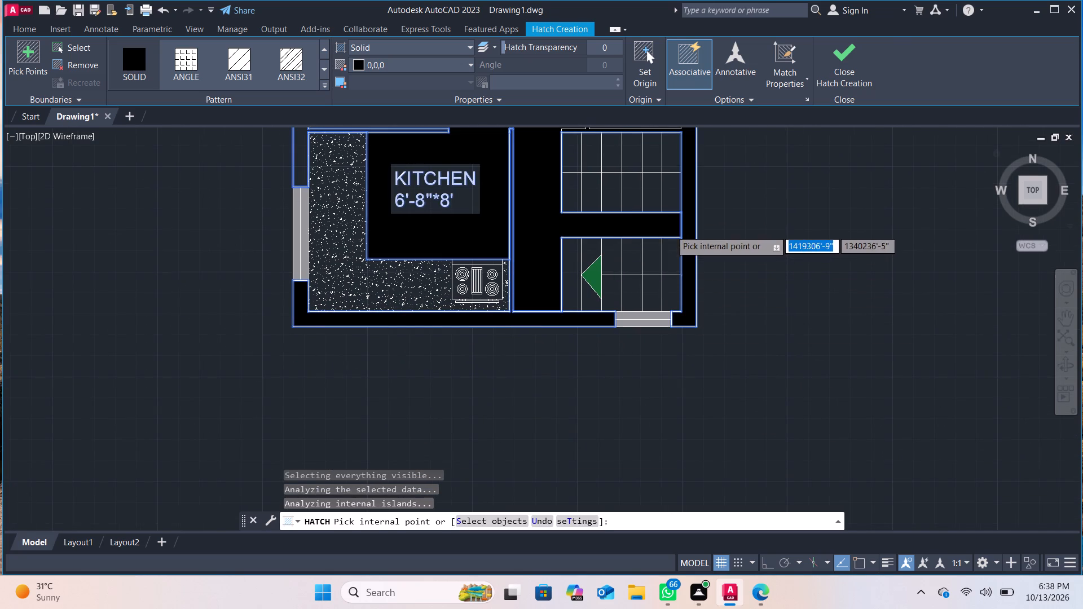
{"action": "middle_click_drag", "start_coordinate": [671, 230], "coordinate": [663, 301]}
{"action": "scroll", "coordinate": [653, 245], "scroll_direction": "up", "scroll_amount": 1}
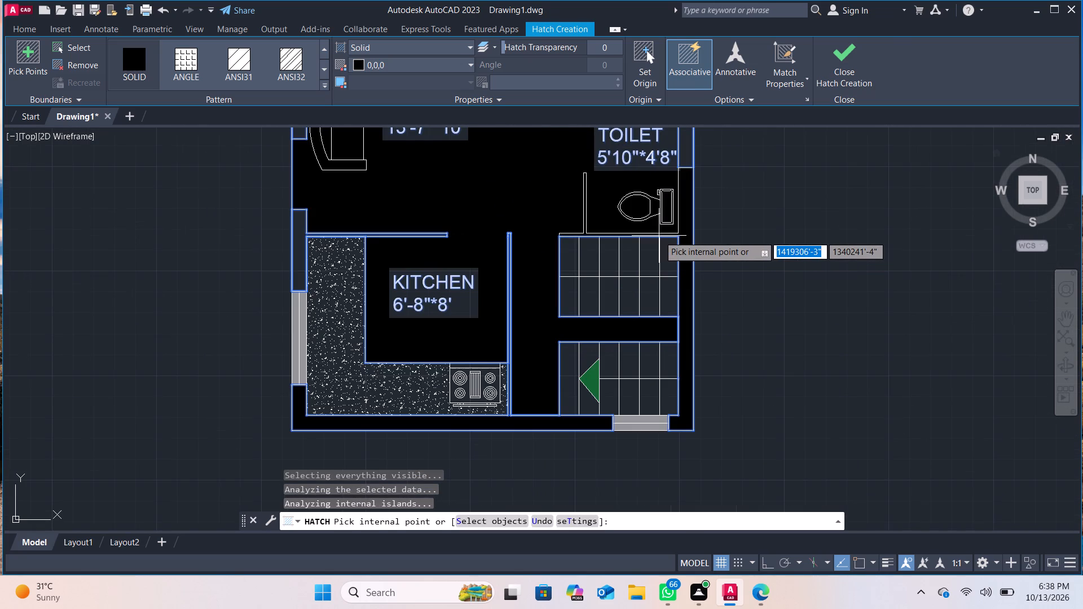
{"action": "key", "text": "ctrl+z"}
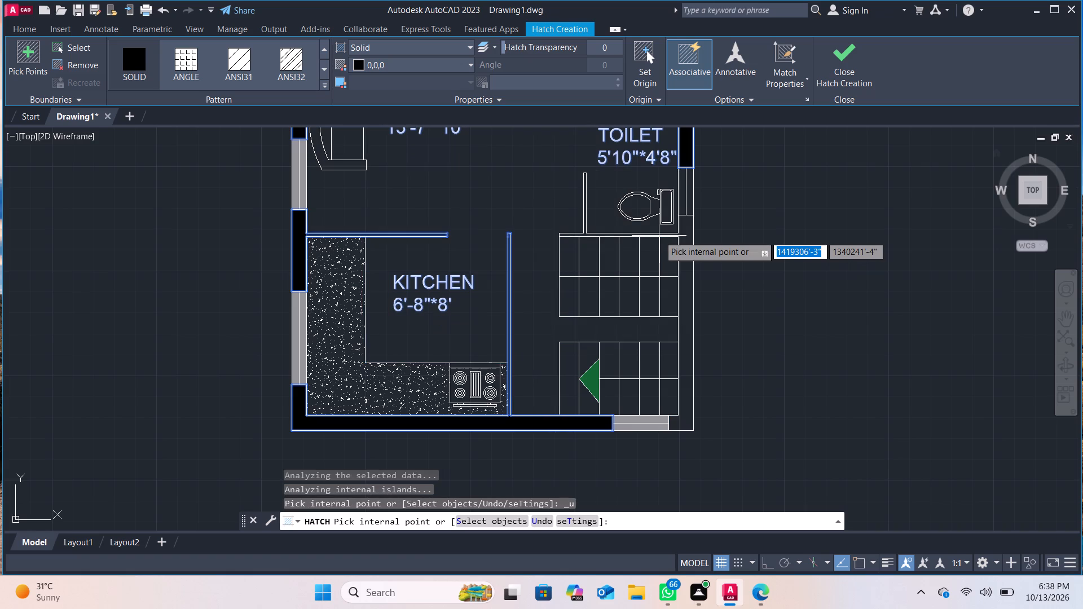
Finish the black hatch and draw a short line along the outer wall's inner face across the end of the toilet-staircase wall.
{"action": "scroll", "coordinate": [659, 235], "scroll_direction": "up", "scroll_amount": 2}
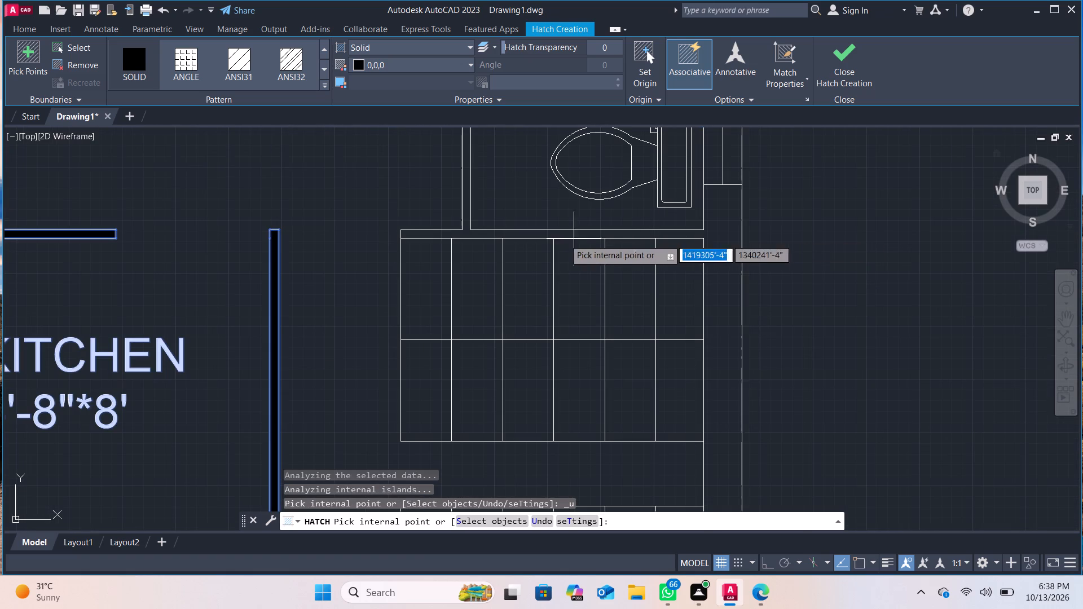
{"action": "left_click", "coordinate": [860, 48]}
{"action": "left_click", "coordinate": [24, 37]}
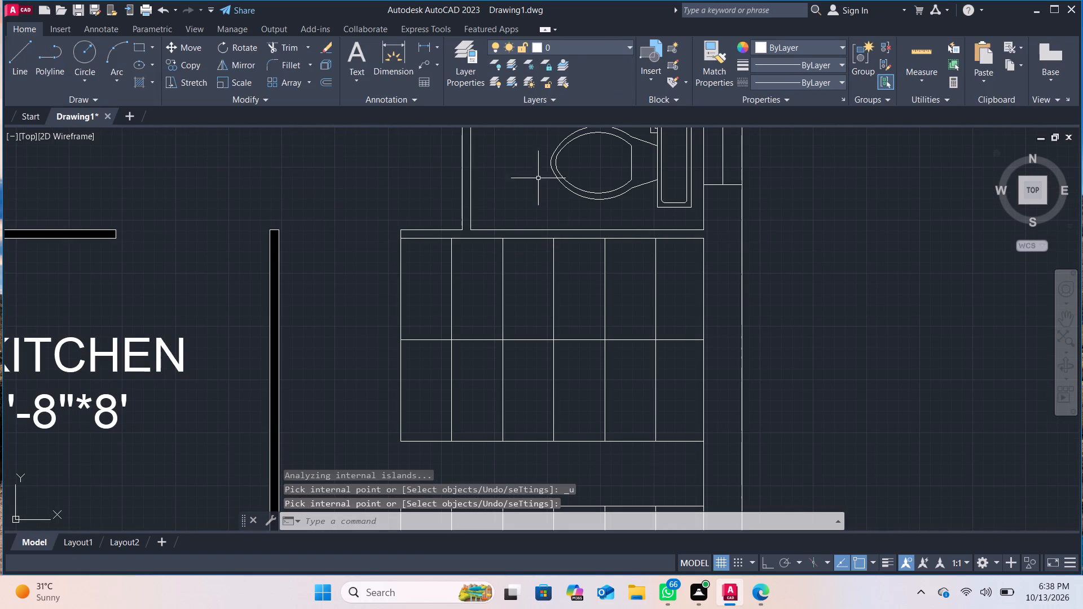
{"action": "scroll", "coordinate": [706, 228], "scroll_direction": "up", "scroll_amount": 2}
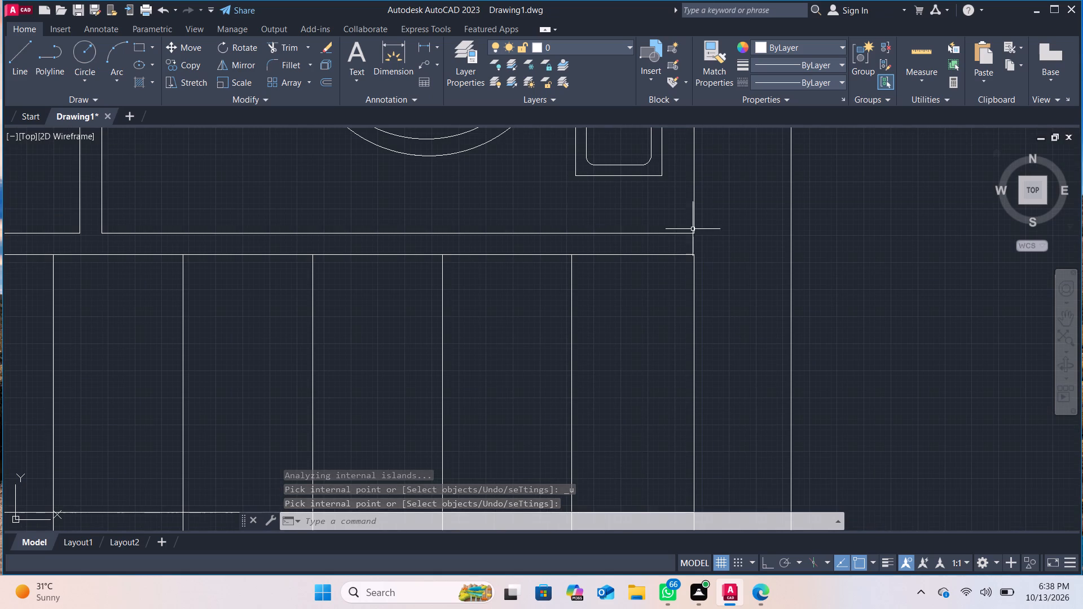
{"action": "left_click", "coordinate": [16, 58]}
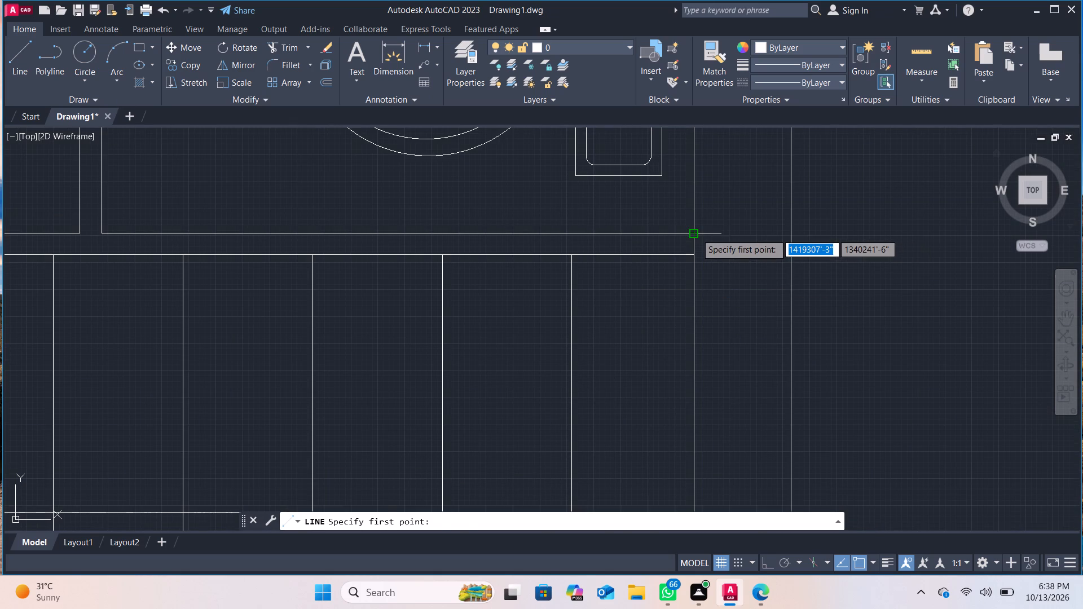
{"action": "left_click", "coordinate": [696, 233]}
{"action": "left_click", "coordinate": [695, 252]}
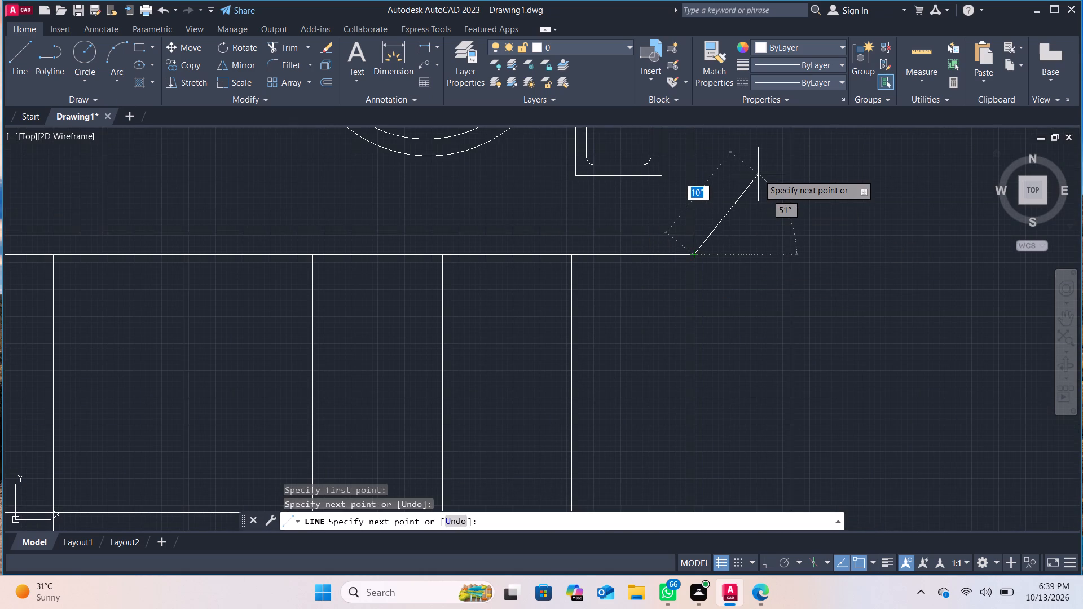
{"action": "key", "text": "Escape"}
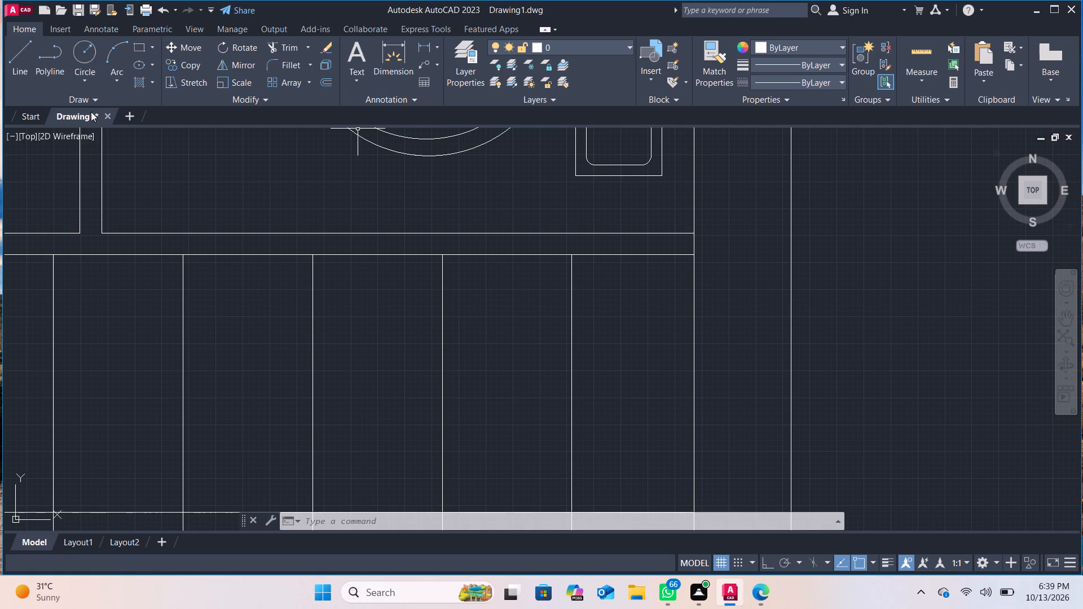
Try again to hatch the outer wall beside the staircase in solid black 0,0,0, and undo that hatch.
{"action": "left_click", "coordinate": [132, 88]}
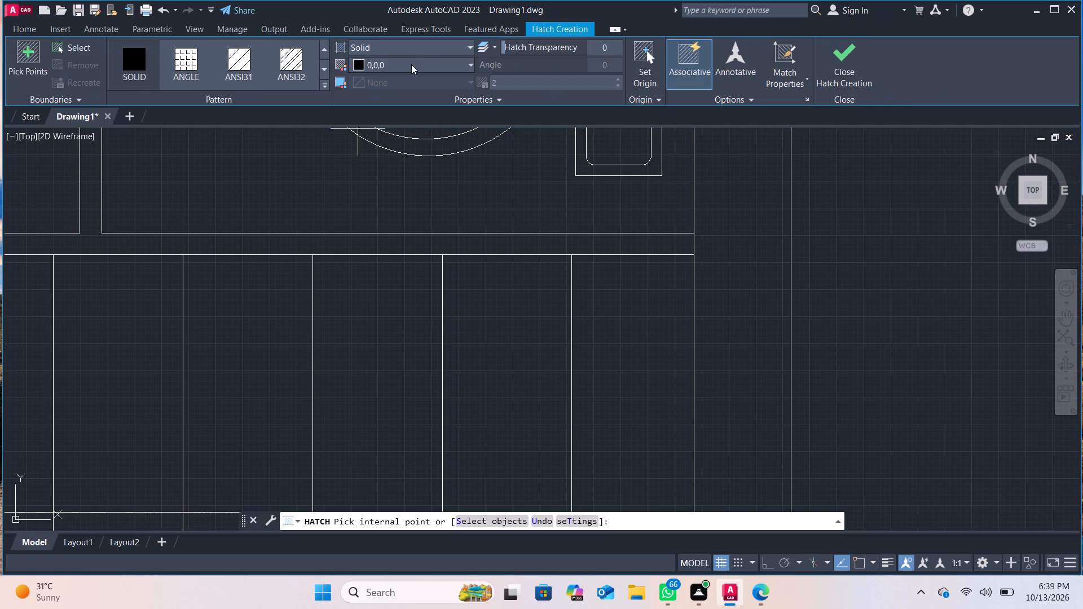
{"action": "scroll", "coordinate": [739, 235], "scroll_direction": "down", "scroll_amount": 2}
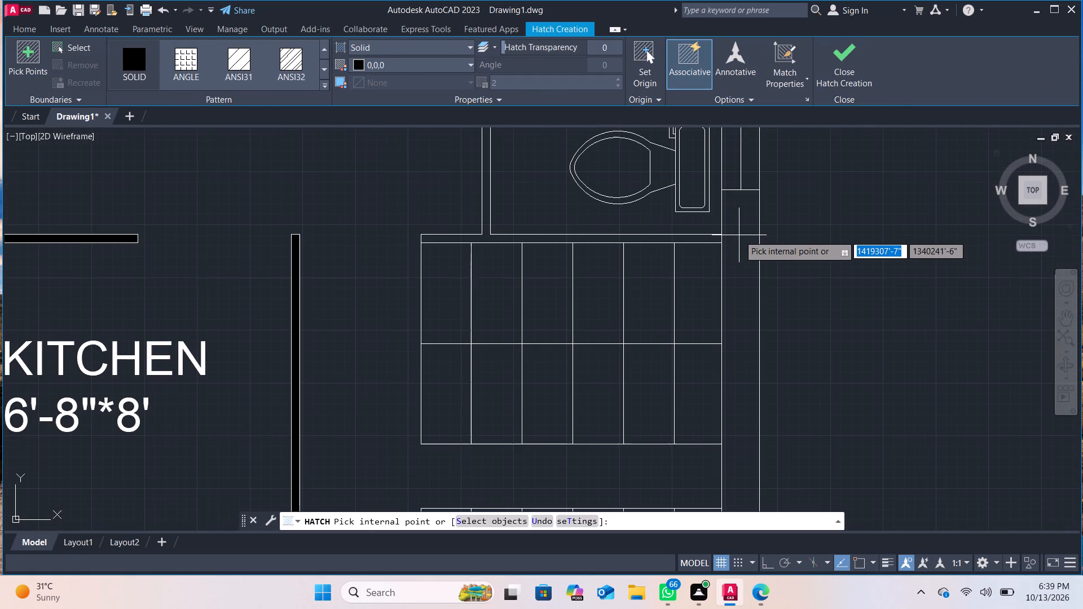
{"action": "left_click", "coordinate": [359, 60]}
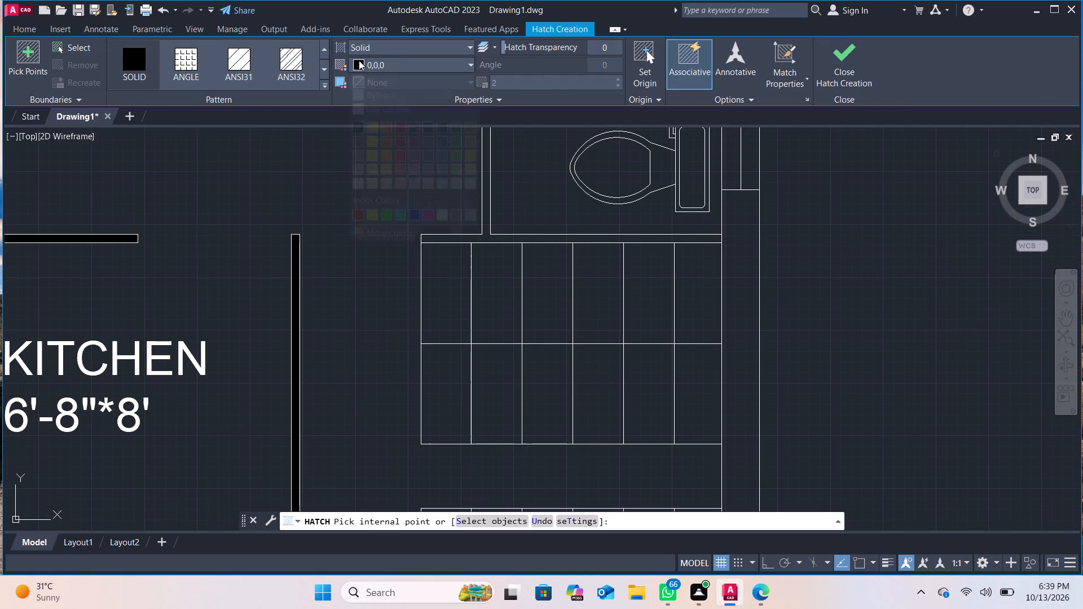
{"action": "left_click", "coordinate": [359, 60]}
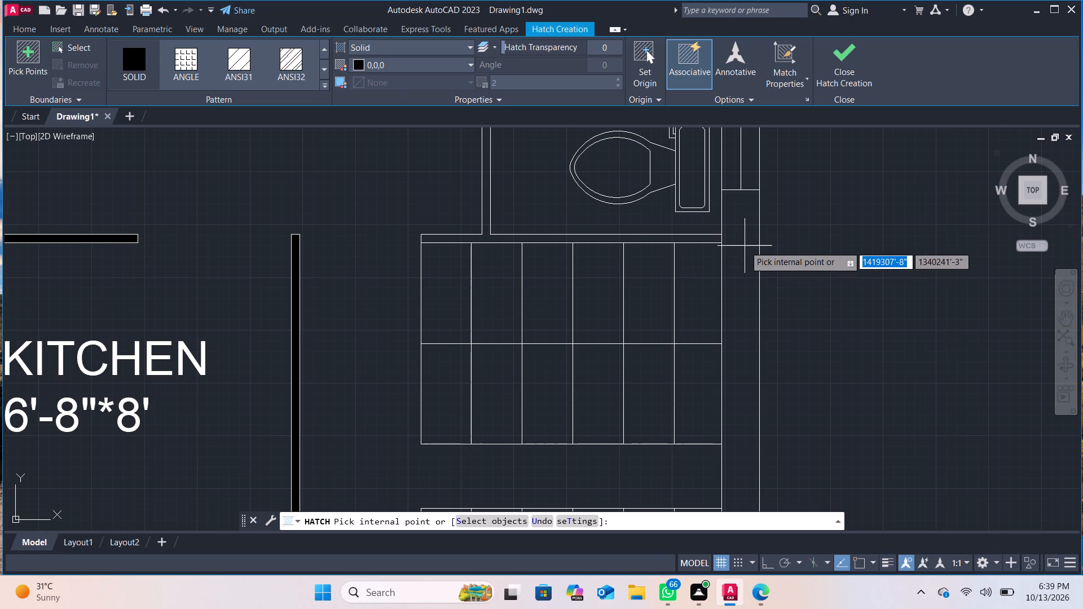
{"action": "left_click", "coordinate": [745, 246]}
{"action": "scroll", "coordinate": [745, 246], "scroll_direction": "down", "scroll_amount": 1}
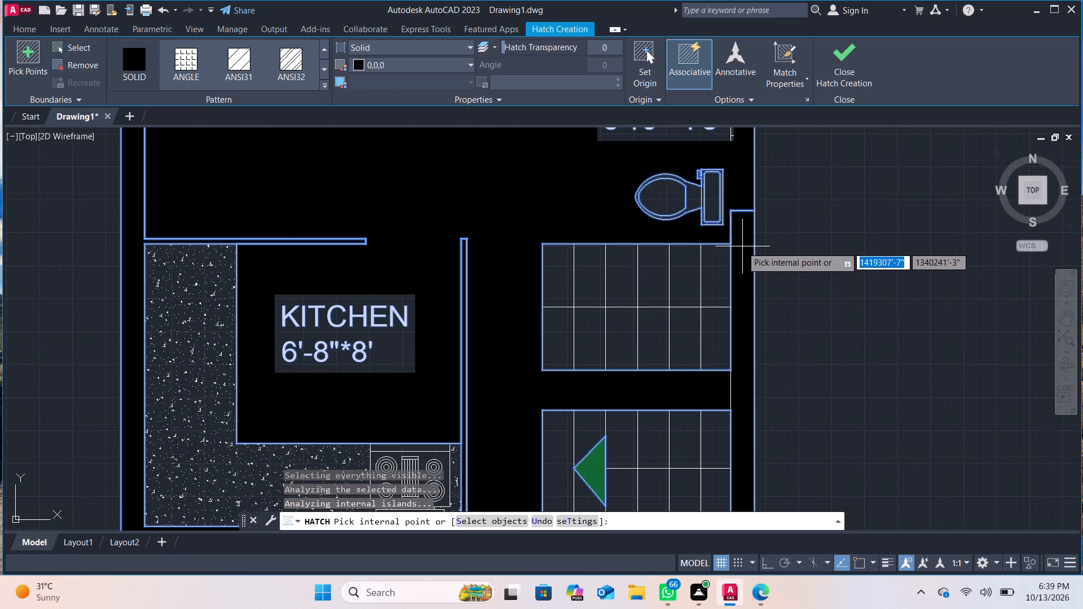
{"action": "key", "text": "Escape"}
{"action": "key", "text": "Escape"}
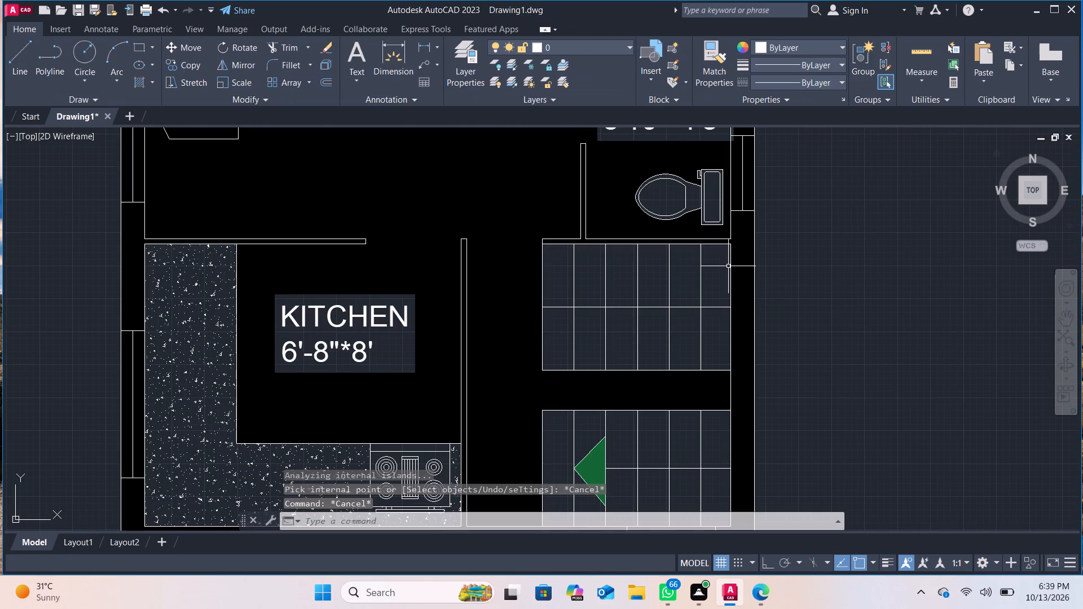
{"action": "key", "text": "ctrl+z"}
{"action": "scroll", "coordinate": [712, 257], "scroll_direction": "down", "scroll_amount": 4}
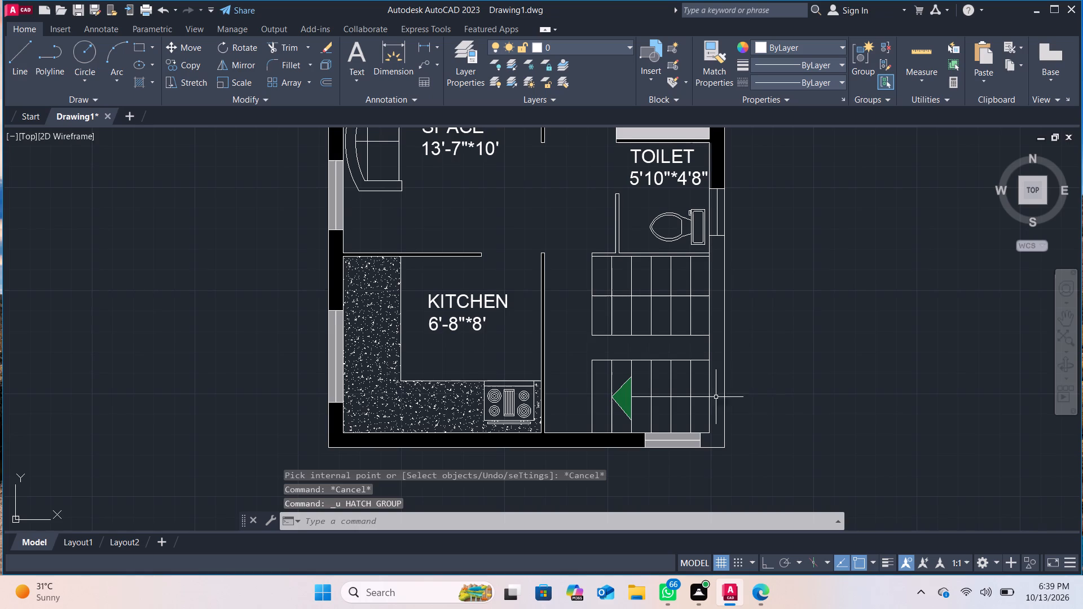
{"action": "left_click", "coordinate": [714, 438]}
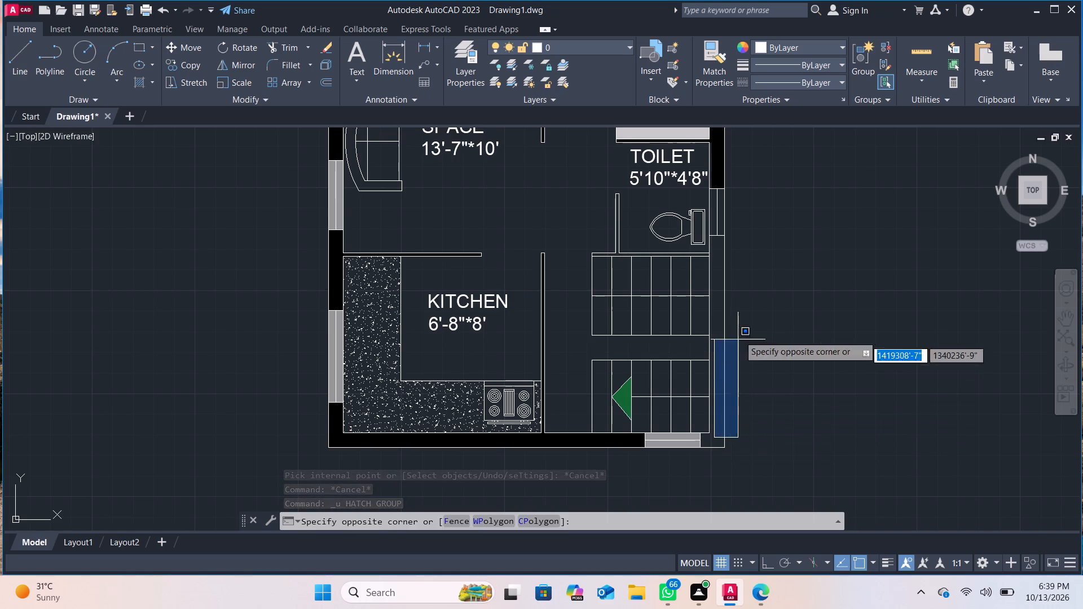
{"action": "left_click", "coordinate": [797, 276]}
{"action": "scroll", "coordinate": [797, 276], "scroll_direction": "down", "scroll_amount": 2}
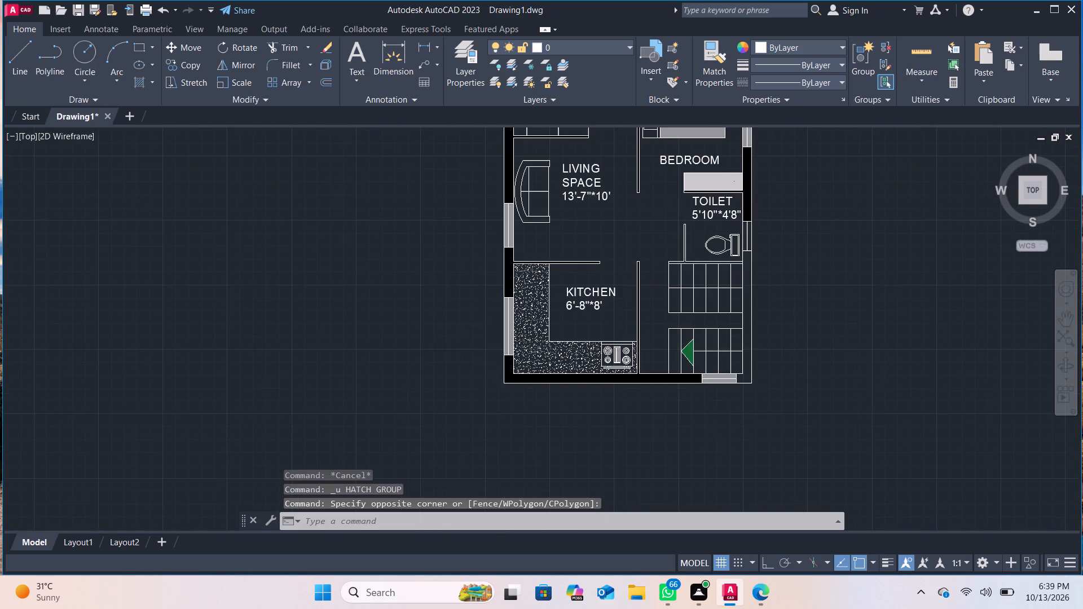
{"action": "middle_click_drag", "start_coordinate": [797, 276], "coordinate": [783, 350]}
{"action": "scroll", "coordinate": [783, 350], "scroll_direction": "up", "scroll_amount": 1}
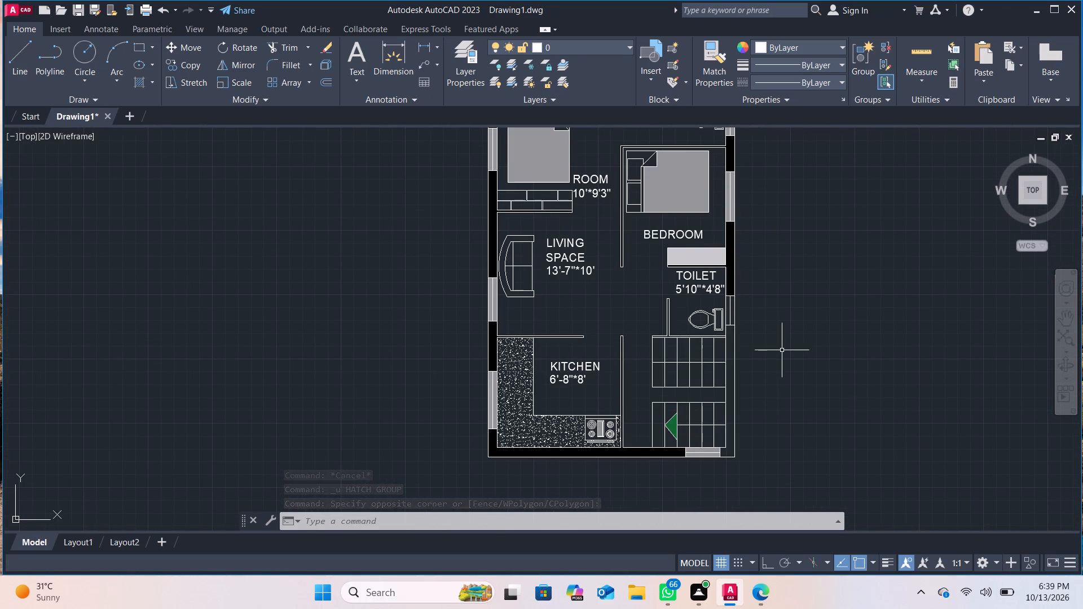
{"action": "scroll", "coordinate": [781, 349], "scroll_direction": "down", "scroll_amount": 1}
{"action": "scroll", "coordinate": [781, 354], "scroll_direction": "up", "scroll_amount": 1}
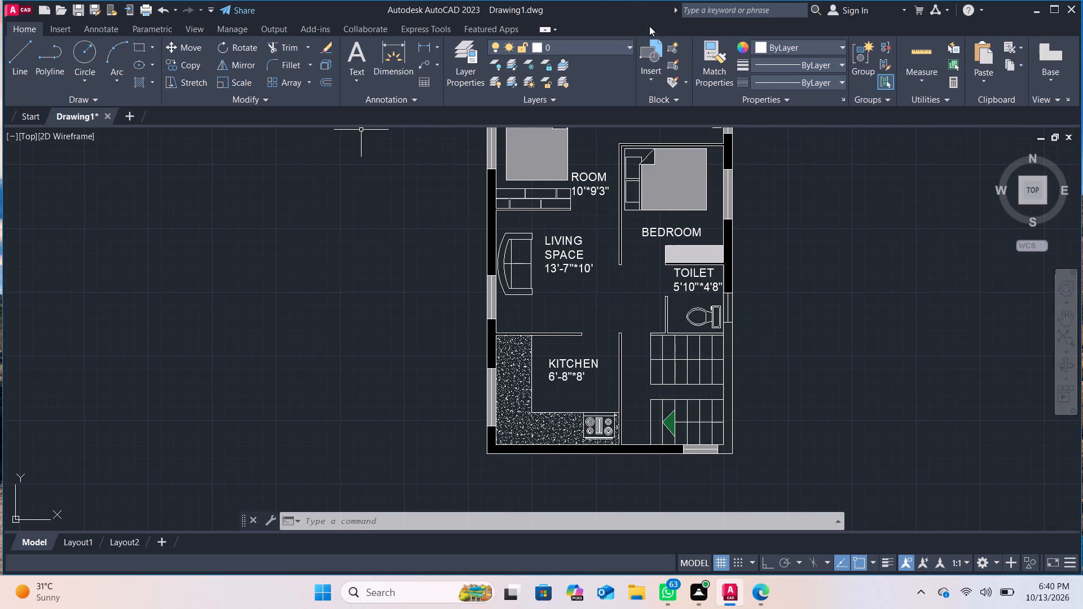
Trim the short segment of the outer wall's inner face across the end of the toilet-staircase wall.
{"action": "scroll", "coordinate": [849, 449], "scroll_direction": "up", "scroll_amount": 2}
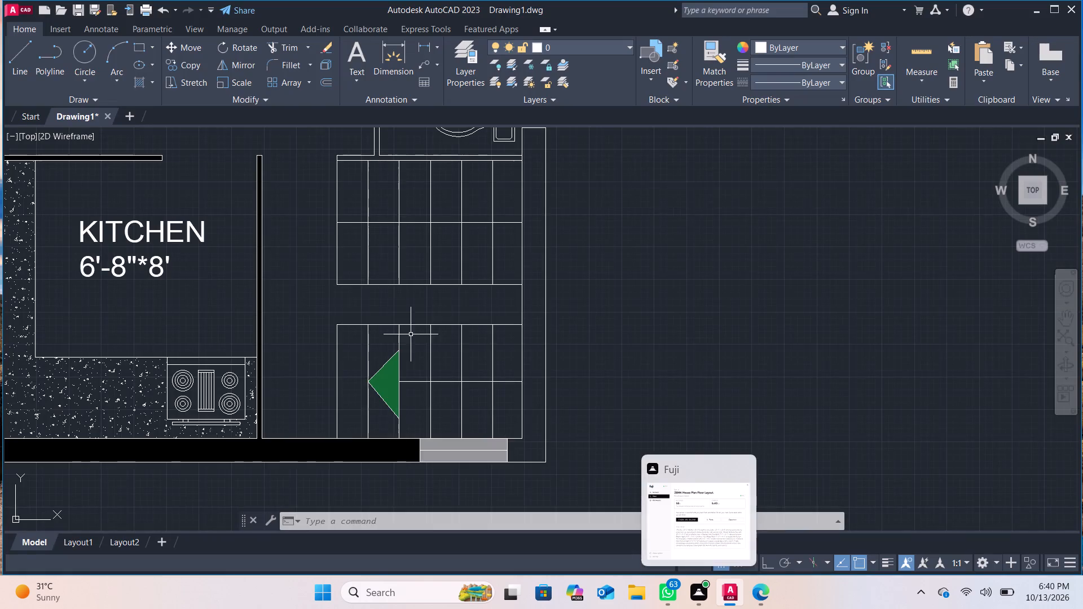
{"action": "scroll", "coordinate": [367, 184], "scroll_direction": "down", "scroll_amount": 2}
{"action": "scroll", "coordinate": [367, 183], "scroll_direction": "up", "scroll_amount": 1}
{"action": "middle_click_drag", "start_coordinate": [367, 182], "coordinate": [538, 255]}
{"action": "scroll", "coordinate": [515, 219], "scroll_direction": "up", "scroll_amount": 3}
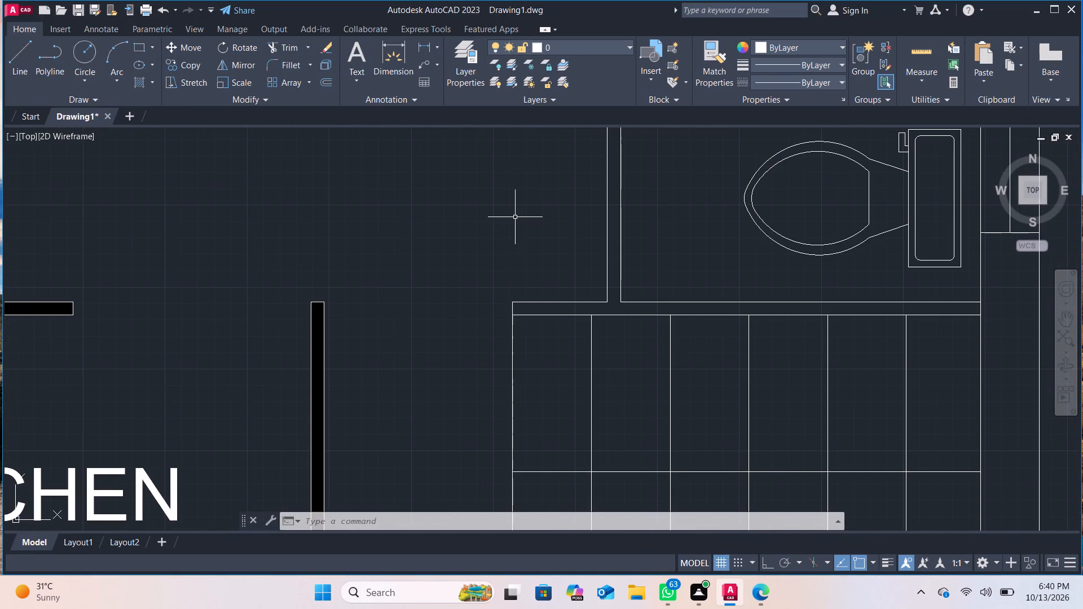
{"action": "scroll", "coordinate": [435, 183], "scroll_direction": "down", "scroll_amount": 5}
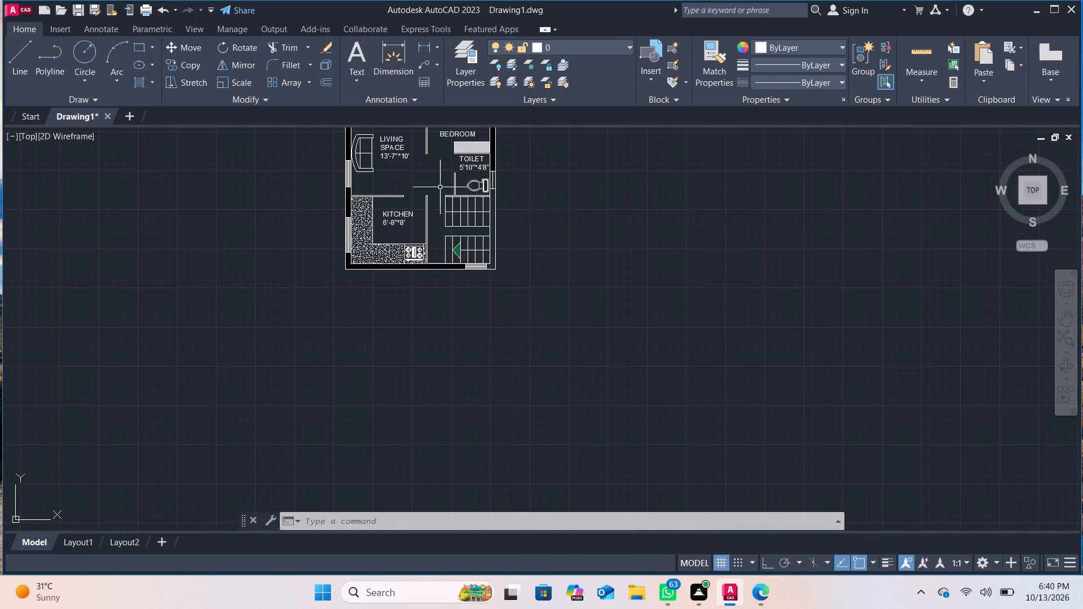
{"action": "middle_click_drag", "start_coordinate": [440, 187], "coordinate": [455, 337]}
{"action": "scroll", "coordinate": [455, 337], "scroll_direction": "up", "scroll_amount": 6}
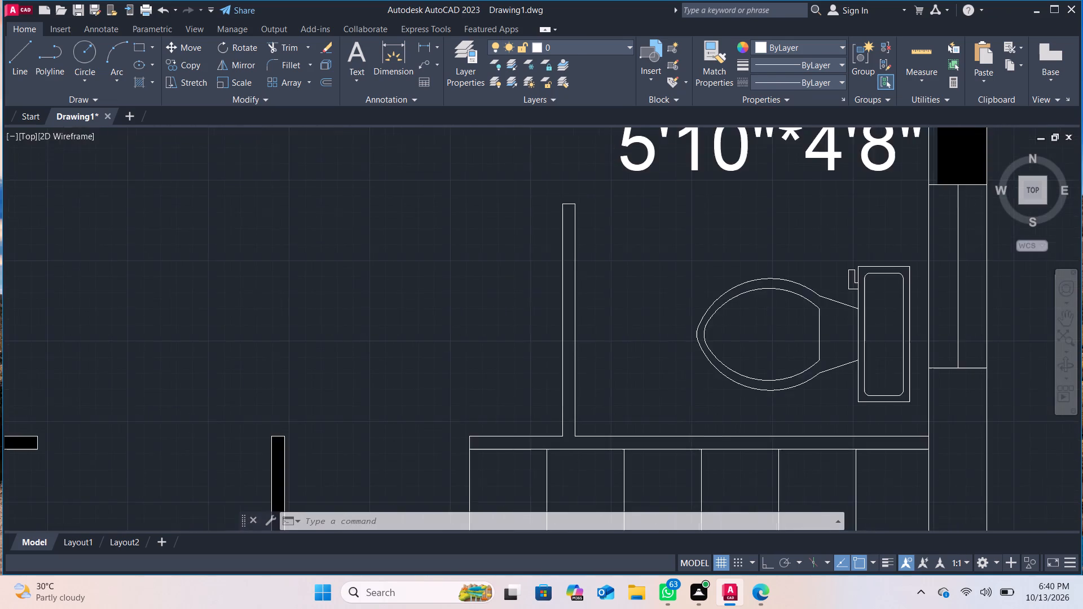
{"action": "scroll", "coordinate": [455, 337], "scroll_direction": "down", "scroll_amount": 4}
{"action": "scroll", "coordinate": [455, 337], "scroll_direction": "up", "scroll_amount": 2}
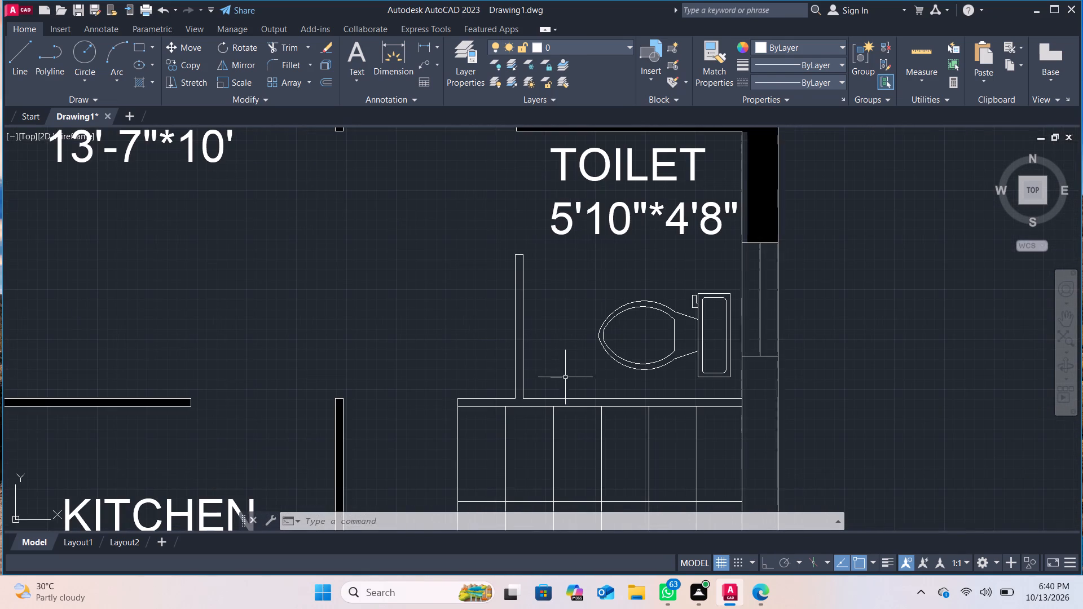
{"action": "scroll", "coordinate": [618, 371], "scroll_direction": "up", "scroll_amount": 2}
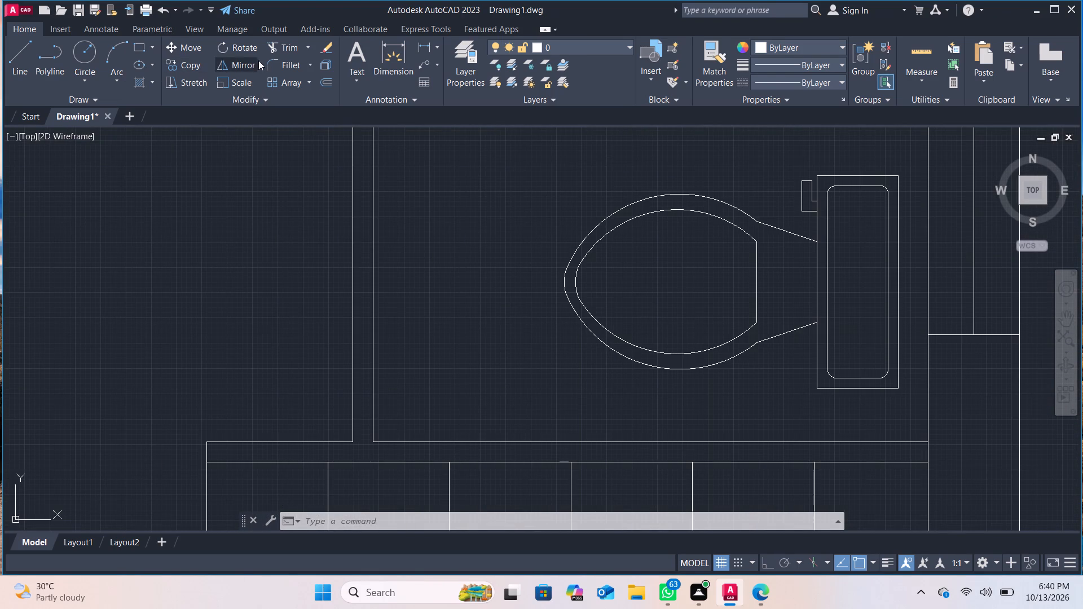
{"action": "left_click", "coordinate": [290, 47]}
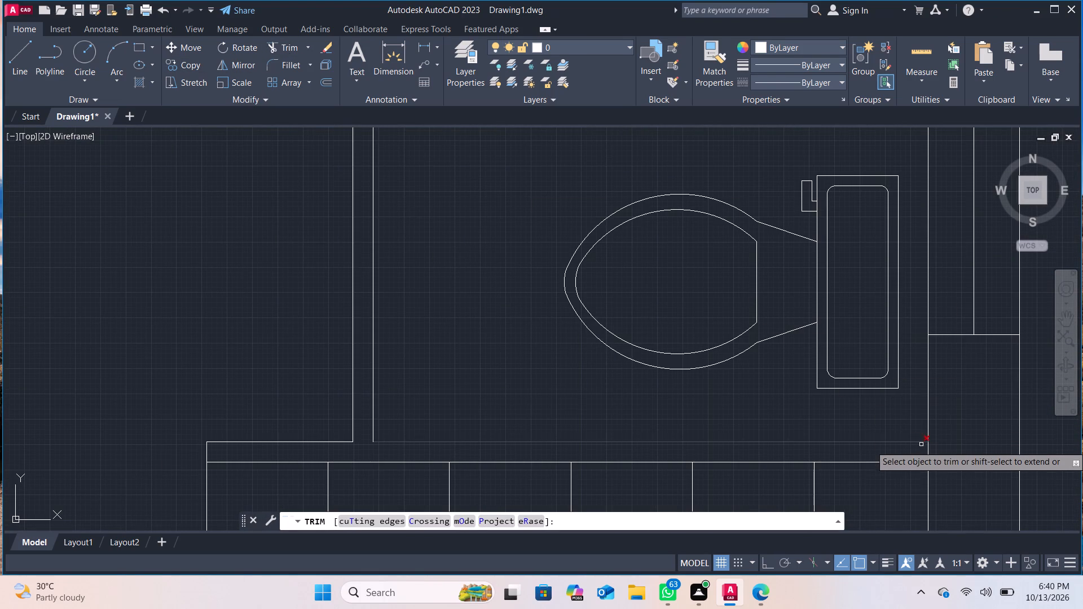
{"action": "left_click", "coordinate": [928, 447]}
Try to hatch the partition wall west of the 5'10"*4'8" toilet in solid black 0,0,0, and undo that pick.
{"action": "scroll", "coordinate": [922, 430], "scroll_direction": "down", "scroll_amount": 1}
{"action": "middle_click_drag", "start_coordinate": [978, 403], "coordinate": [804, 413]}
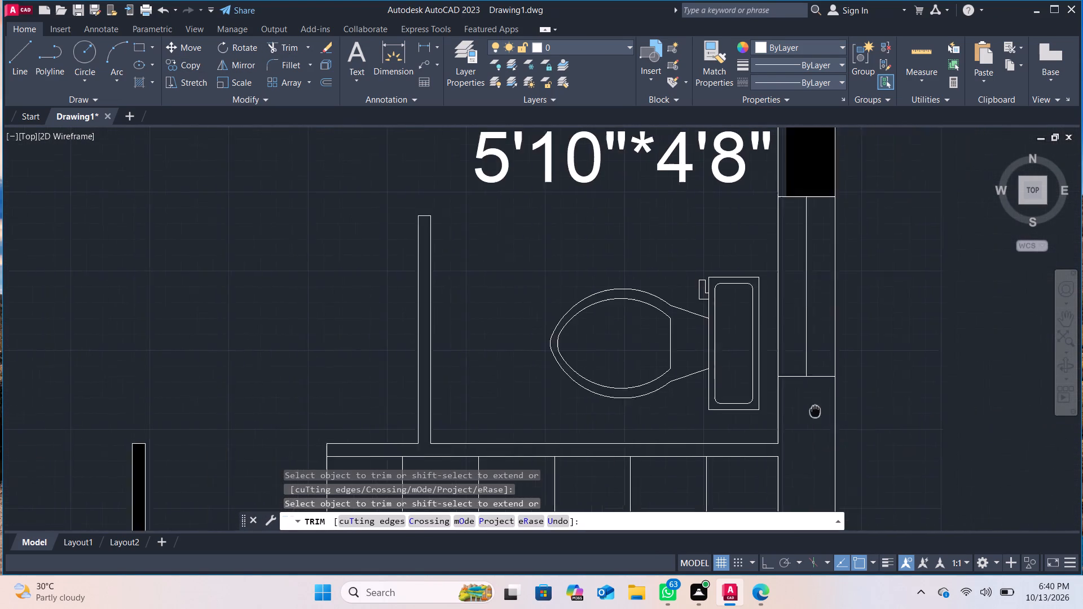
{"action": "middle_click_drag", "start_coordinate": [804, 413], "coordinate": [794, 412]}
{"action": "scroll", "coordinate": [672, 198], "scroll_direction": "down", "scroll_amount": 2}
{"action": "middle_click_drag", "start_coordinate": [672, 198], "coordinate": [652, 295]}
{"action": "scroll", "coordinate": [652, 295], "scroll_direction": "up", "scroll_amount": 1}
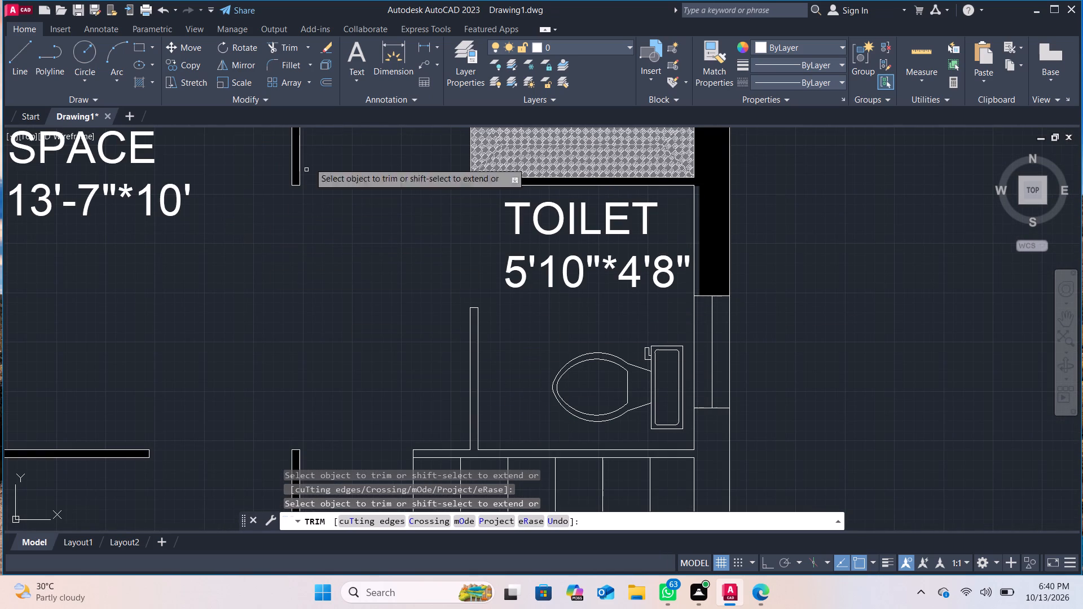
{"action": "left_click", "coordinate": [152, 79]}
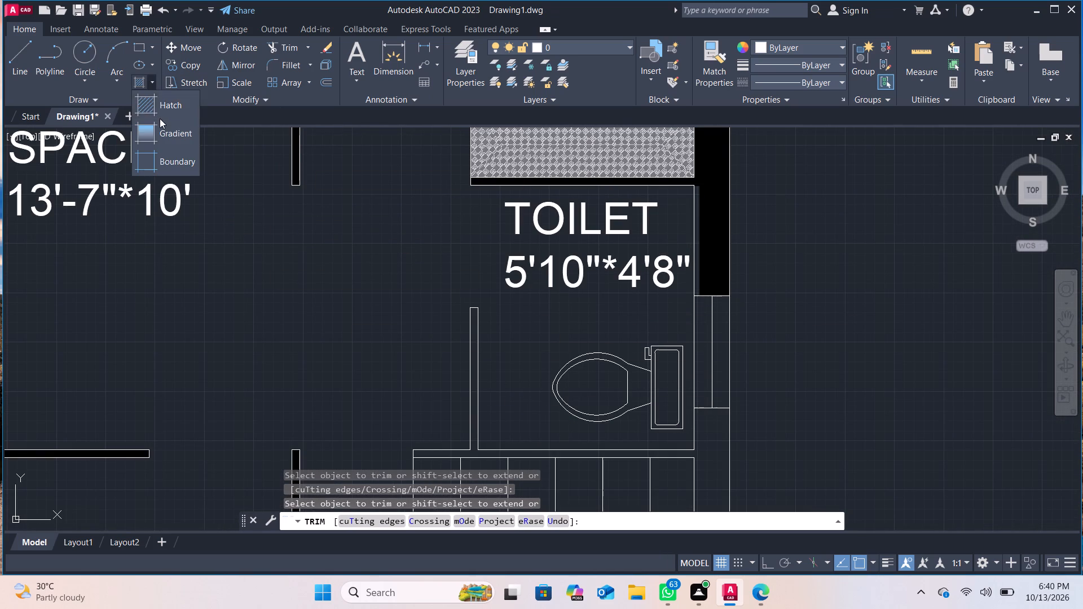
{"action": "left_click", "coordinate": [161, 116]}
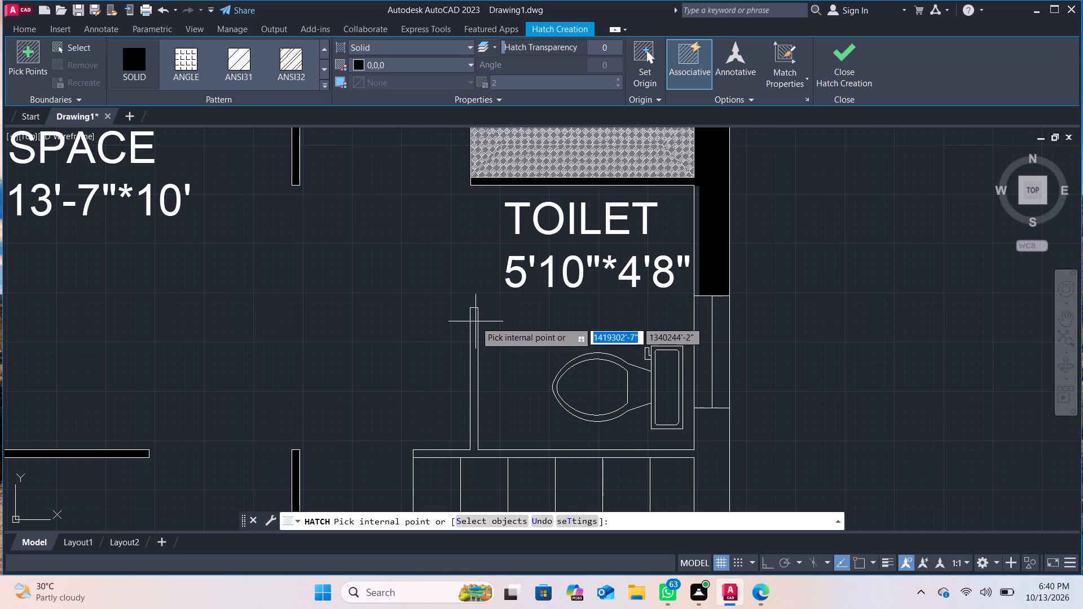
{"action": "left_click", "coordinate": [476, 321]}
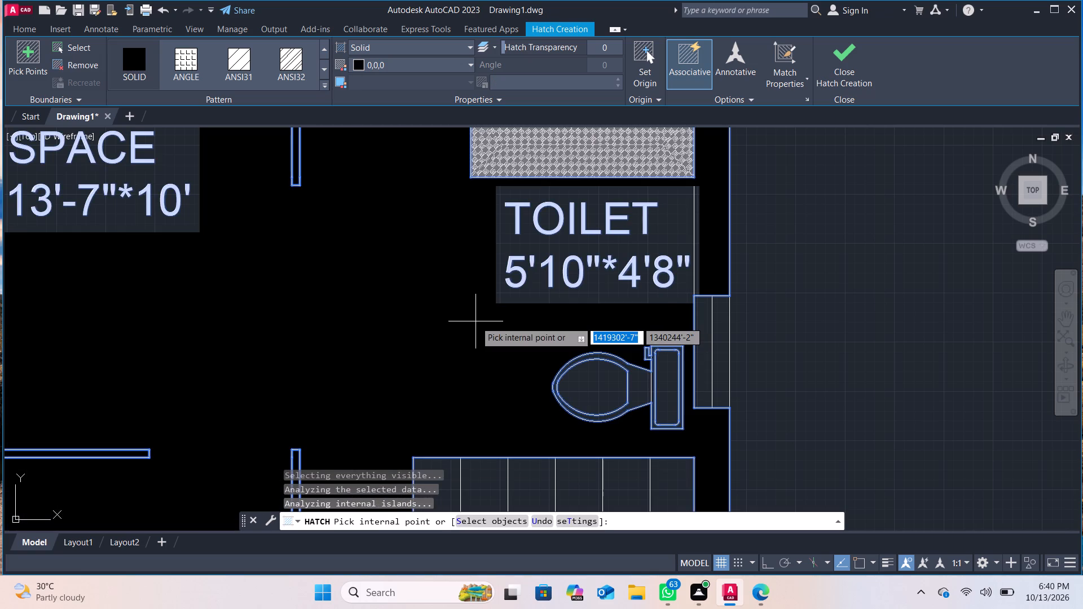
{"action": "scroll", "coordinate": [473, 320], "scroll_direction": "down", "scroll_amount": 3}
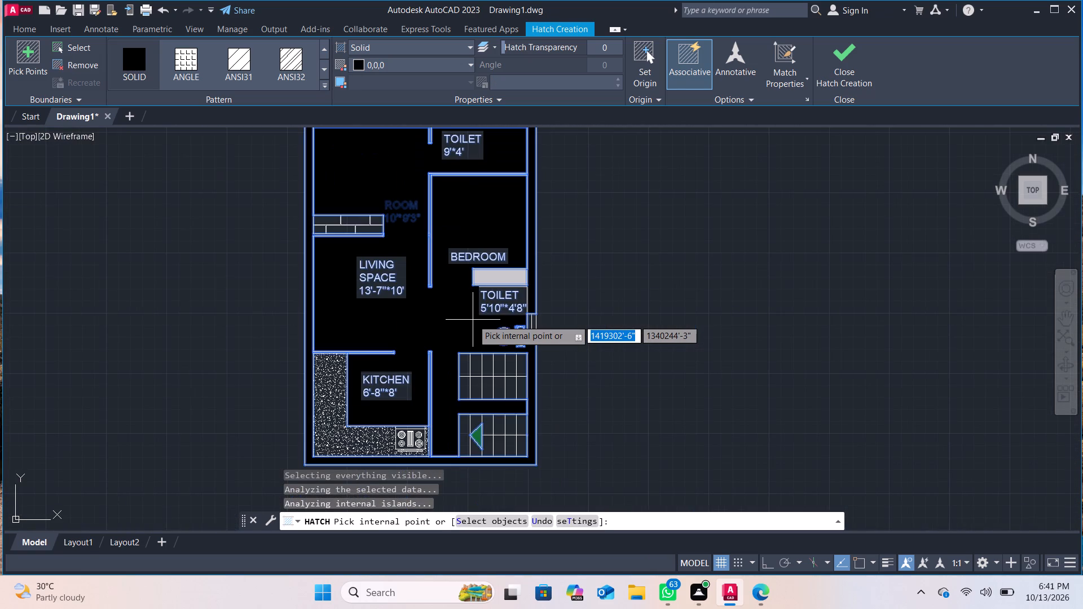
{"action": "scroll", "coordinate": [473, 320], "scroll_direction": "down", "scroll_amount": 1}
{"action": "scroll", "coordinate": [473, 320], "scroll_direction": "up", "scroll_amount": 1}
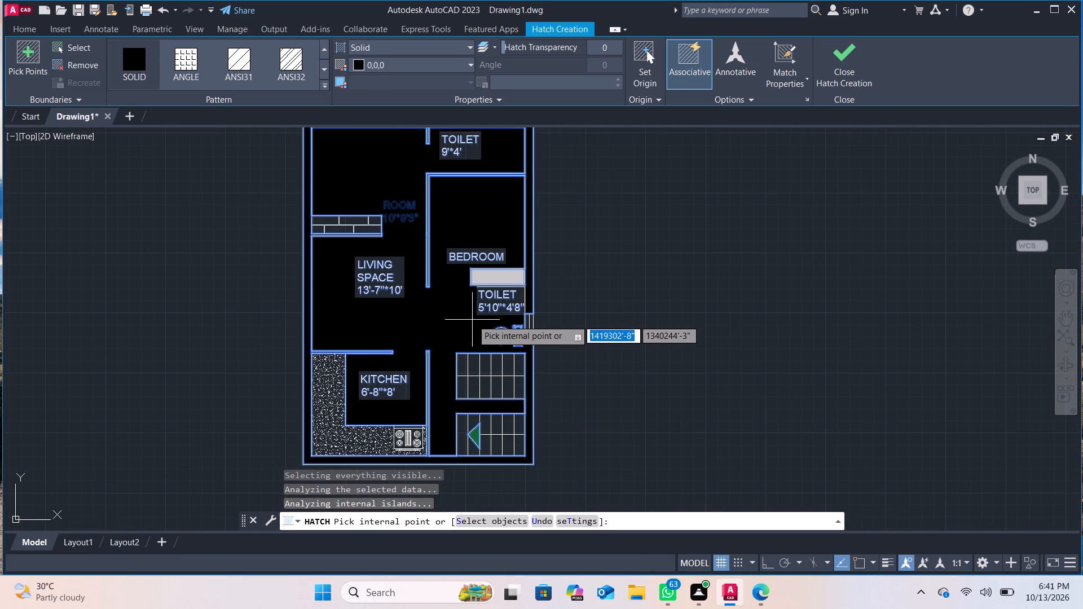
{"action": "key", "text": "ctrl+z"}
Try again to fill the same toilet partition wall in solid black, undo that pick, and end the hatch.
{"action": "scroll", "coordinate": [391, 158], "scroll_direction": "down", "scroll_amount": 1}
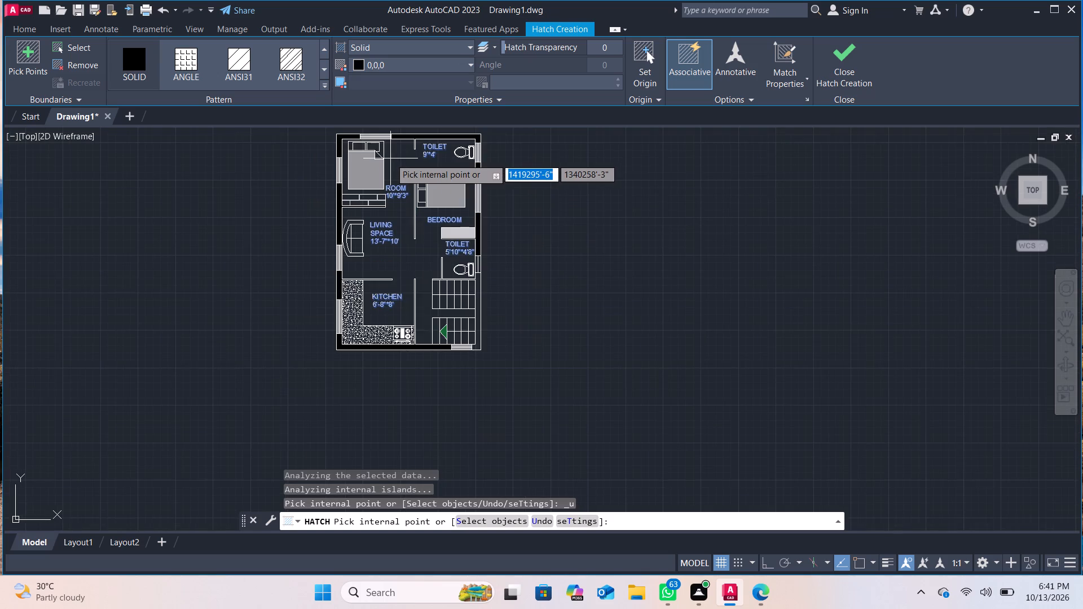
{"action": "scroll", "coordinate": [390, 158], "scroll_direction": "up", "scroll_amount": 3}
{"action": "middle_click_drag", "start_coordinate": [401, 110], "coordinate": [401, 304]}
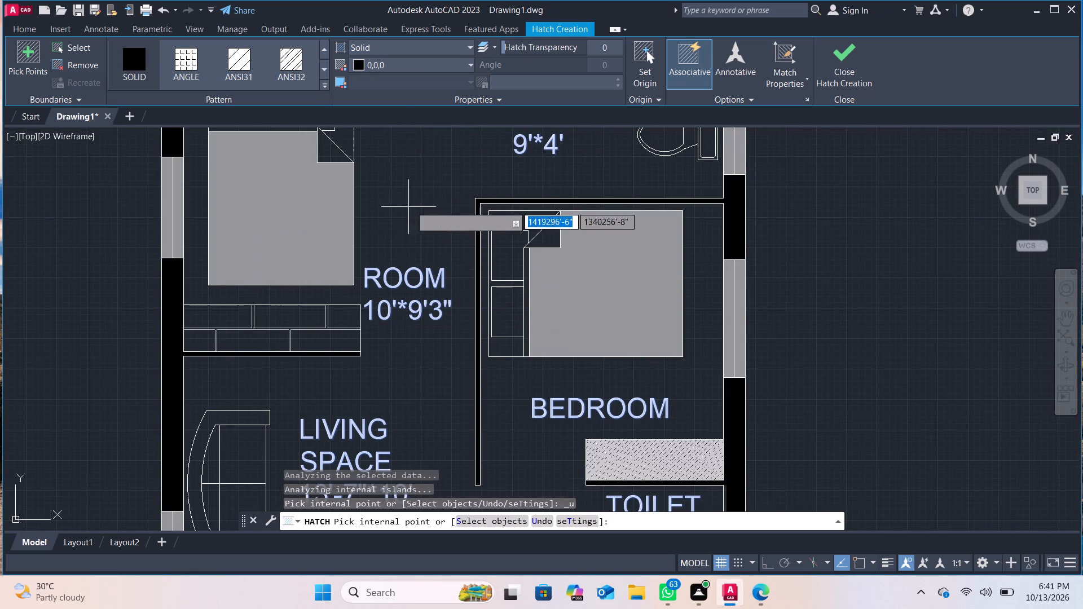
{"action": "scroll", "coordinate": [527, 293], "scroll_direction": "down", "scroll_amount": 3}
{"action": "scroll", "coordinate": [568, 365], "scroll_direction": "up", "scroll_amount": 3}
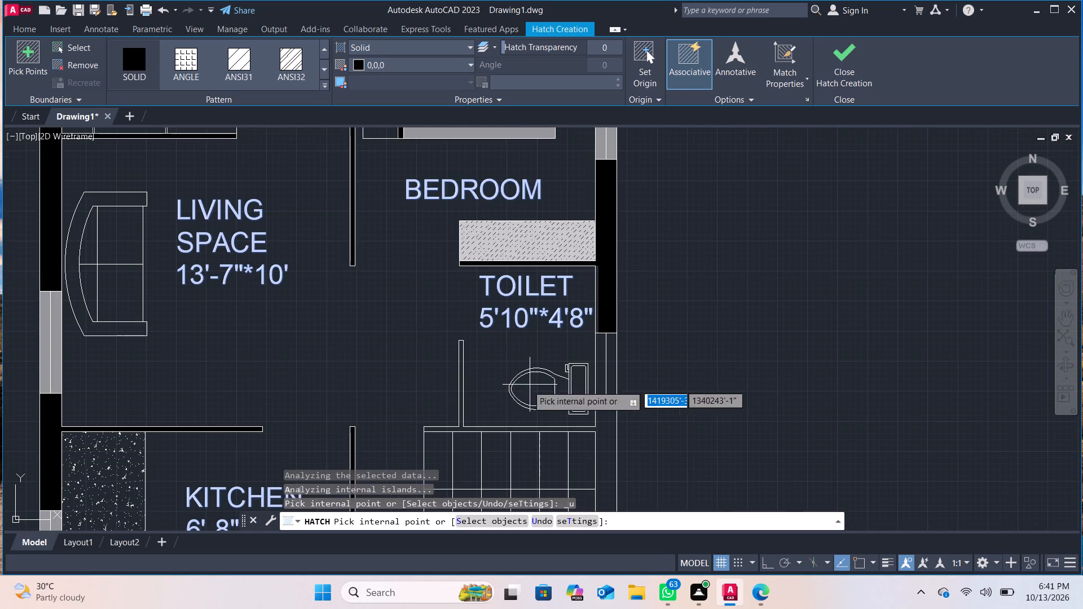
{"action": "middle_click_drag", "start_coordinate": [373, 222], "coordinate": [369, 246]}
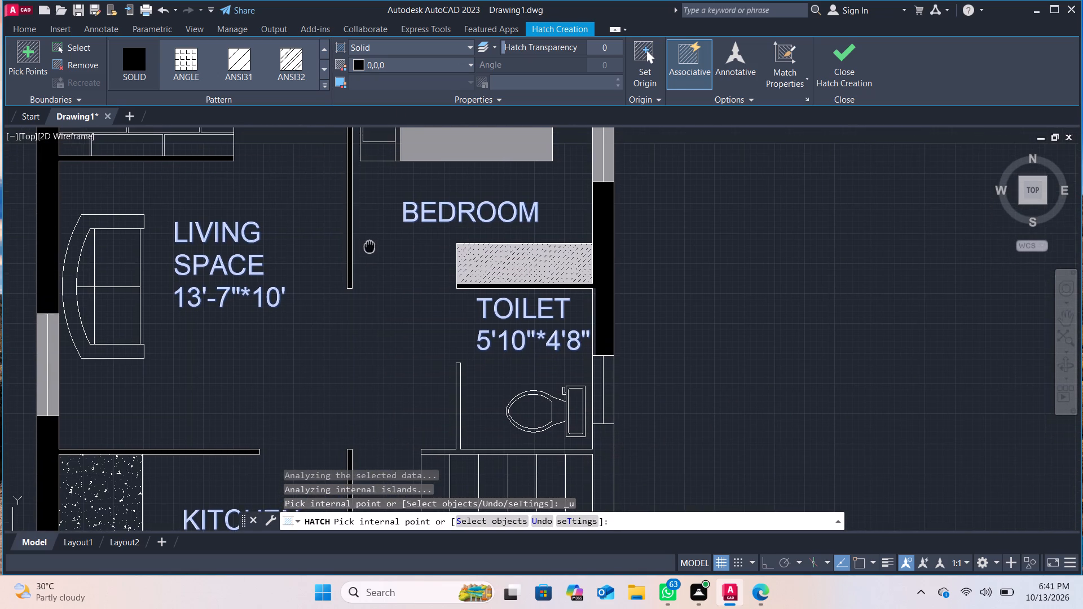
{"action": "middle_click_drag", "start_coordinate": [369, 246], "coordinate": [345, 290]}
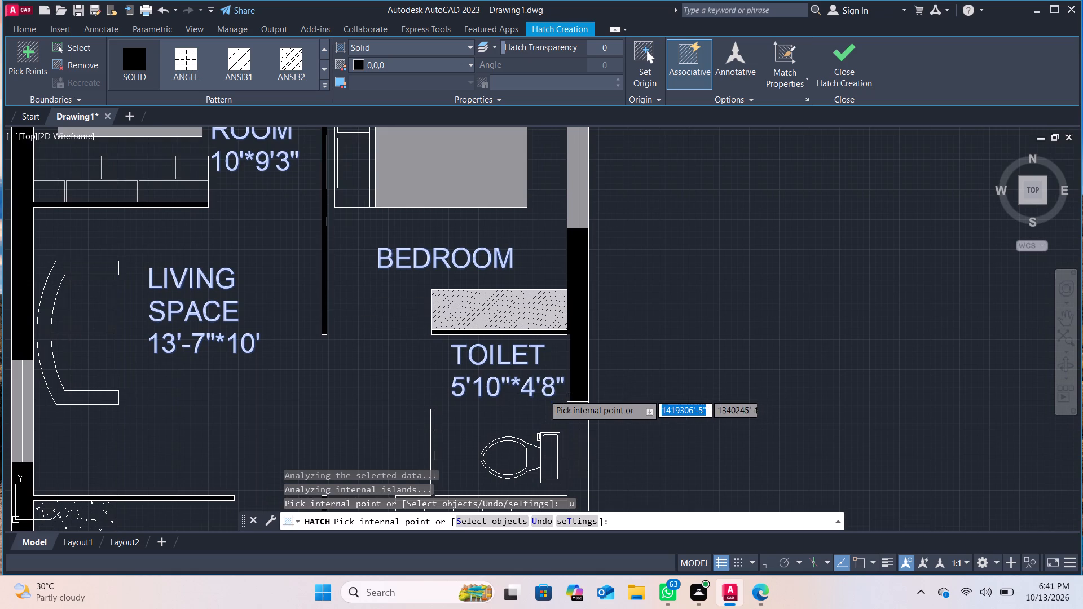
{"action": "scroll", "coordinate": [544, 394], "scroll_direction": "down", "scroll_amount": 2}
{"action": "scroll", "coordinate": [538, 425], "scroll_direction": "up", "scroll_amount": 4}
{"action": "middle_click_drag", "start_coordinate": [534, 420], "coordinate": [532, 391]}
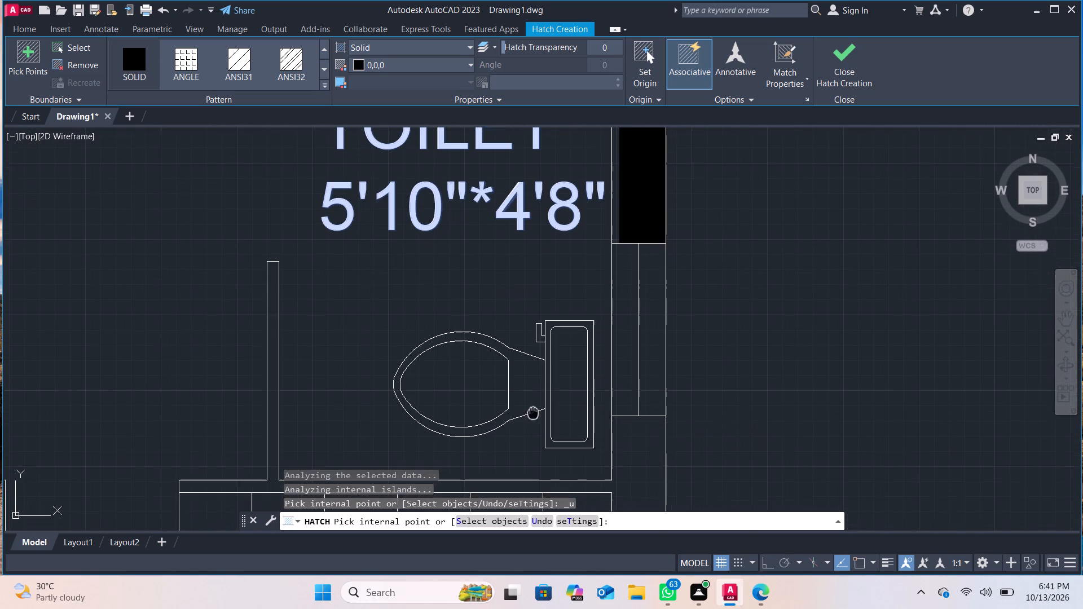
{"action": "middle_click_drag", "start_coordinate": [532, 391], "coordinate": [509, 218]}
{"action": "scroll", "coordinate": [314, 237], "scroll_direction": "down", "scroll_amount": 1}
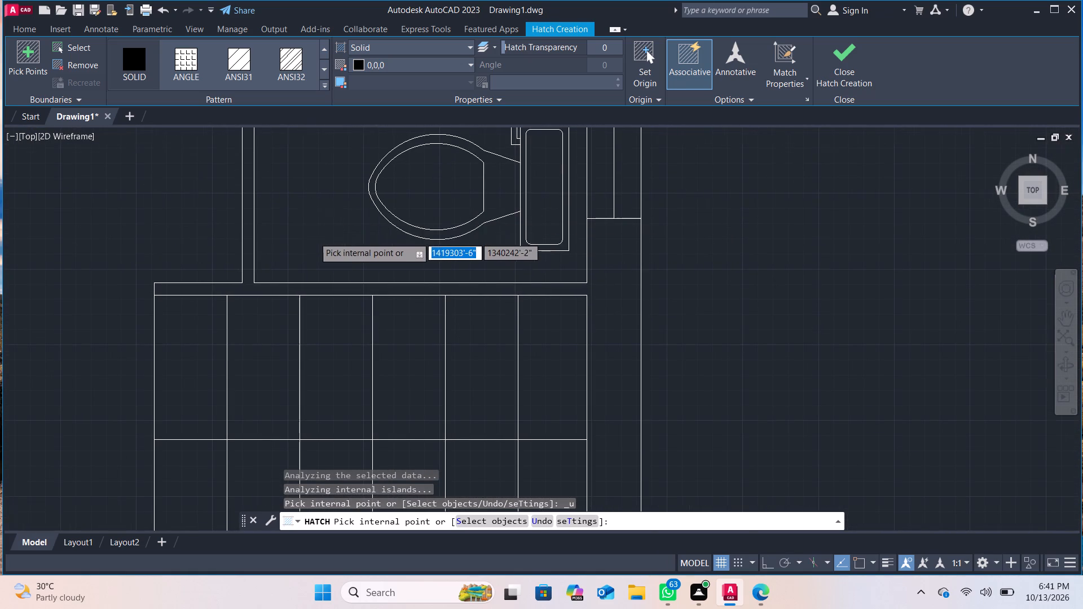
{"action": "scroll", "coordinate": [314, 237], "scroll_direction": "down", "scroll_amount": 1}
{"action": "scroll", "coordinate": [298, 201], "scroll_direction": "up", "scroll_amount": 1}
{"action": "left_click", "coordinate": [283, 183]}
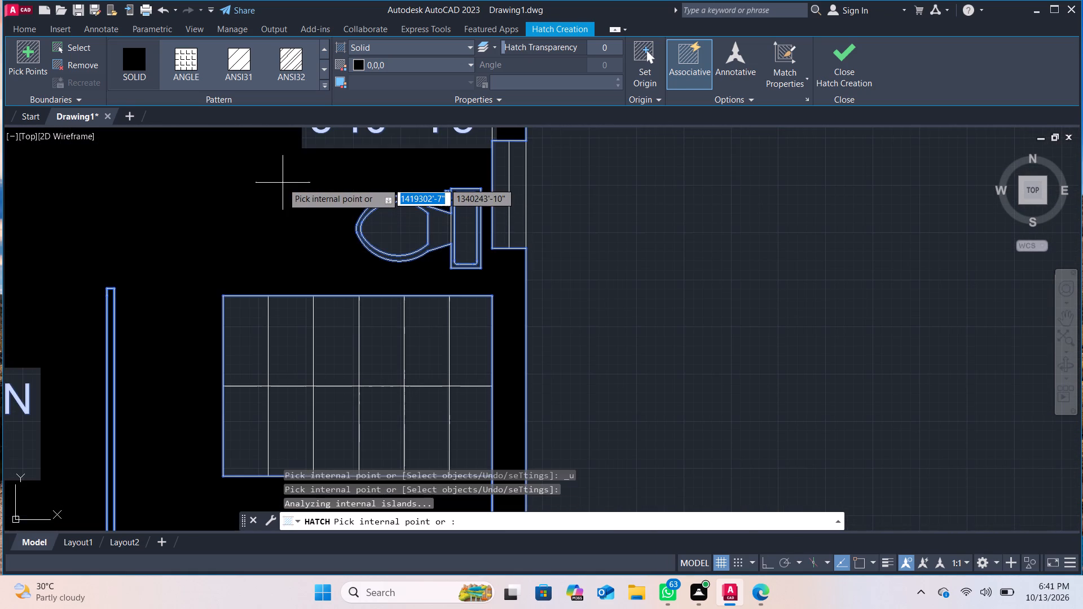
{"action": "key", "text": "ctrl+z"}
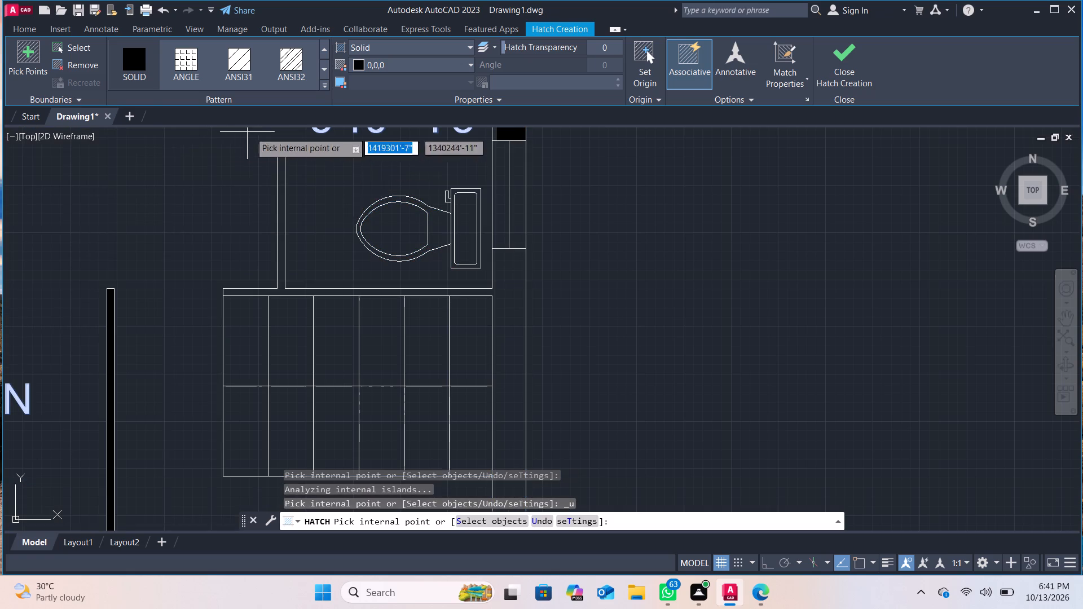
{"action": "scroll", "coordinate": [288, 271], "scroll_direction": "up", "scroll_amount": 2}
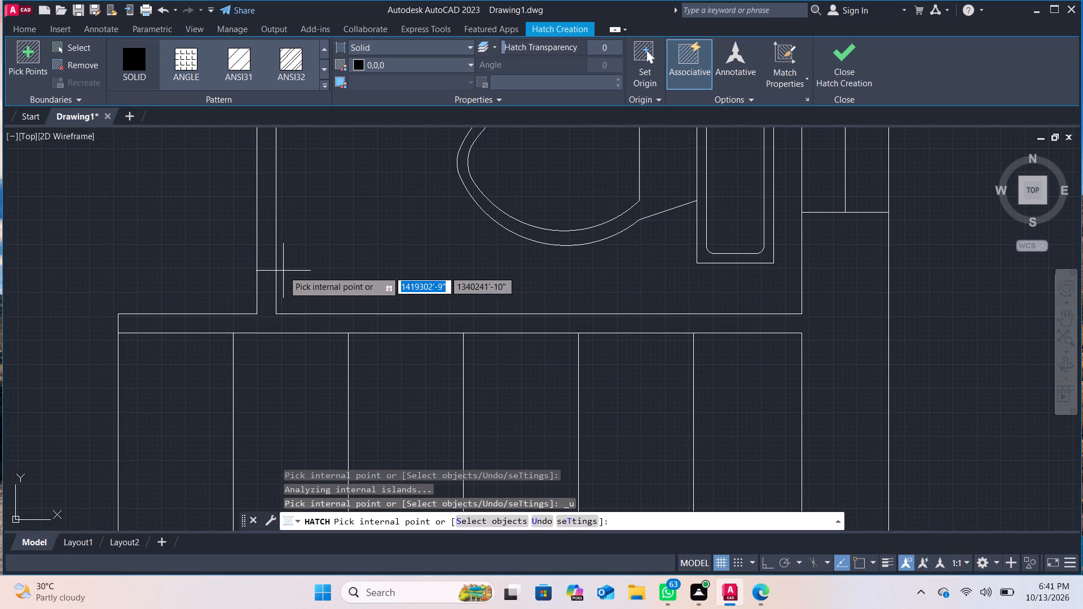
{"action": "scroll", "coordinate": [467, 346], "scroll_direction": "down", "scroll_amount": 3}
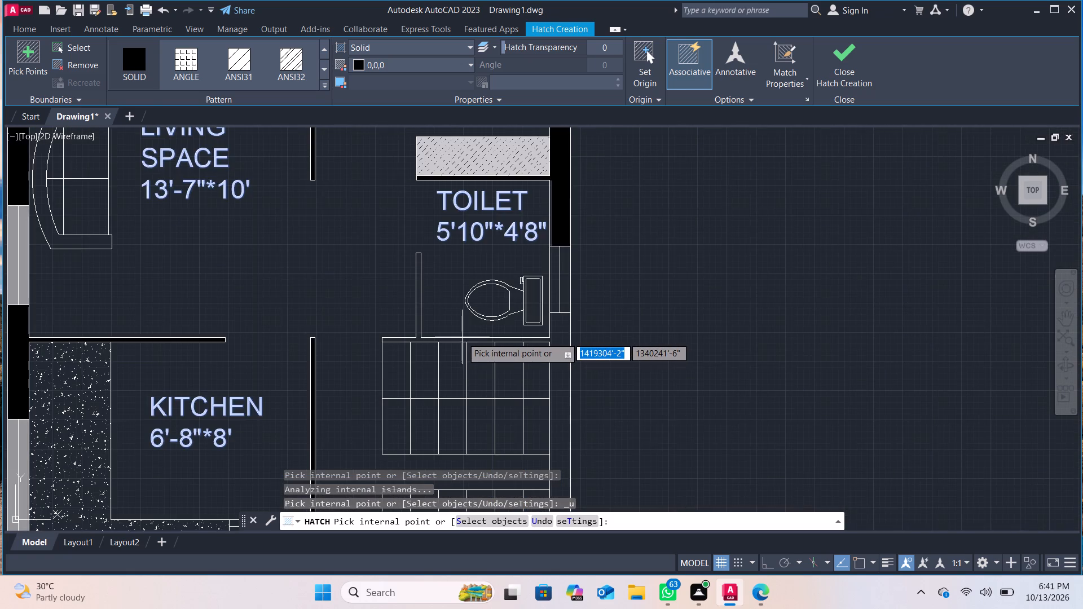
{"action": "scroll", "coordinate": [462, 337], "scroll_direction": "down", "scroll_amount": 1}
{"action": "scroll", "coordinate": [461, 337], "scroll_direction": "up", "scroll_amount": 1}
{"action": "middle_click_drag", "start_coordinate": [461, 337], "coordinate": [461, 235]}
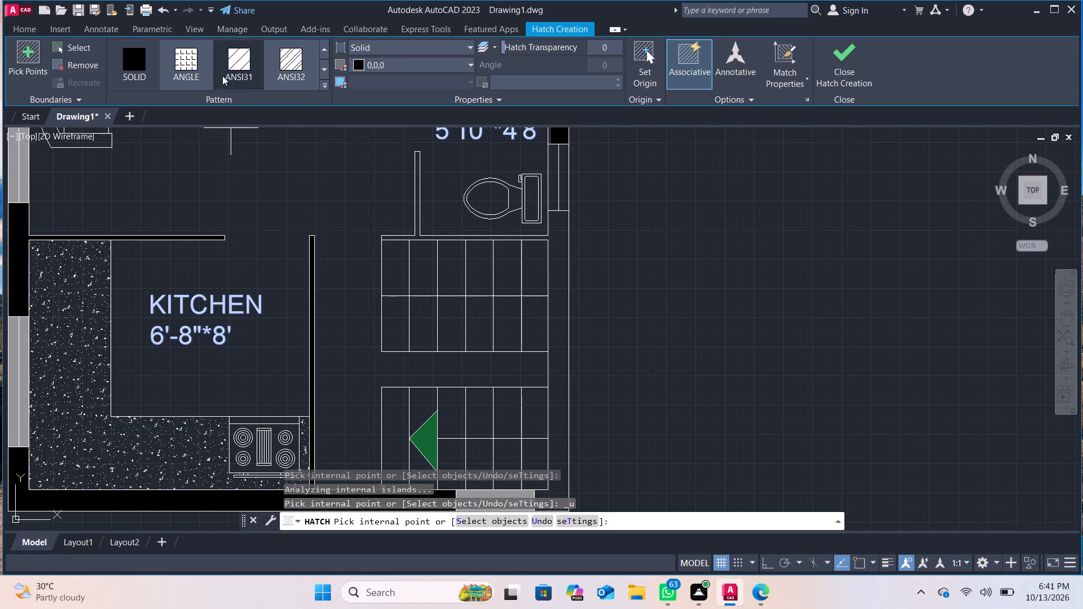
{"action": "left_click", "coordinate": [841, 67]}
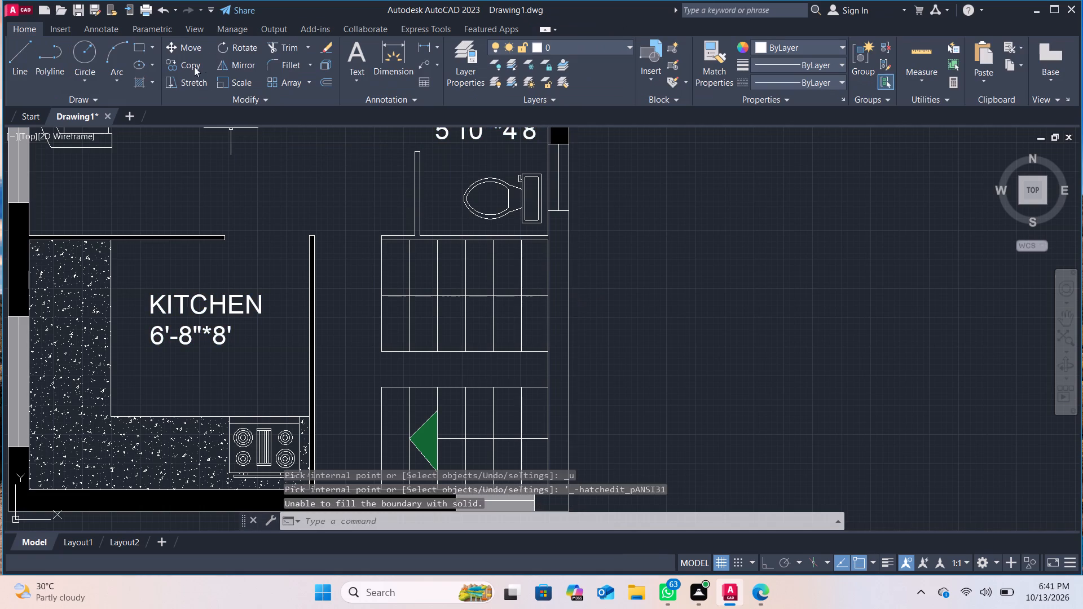
Fill all the treads of the upper staircase flight, just below the toilet, with a blue-to-yellow linear gradient.
{"action": "left_click", "coordinate": [153, 87]}
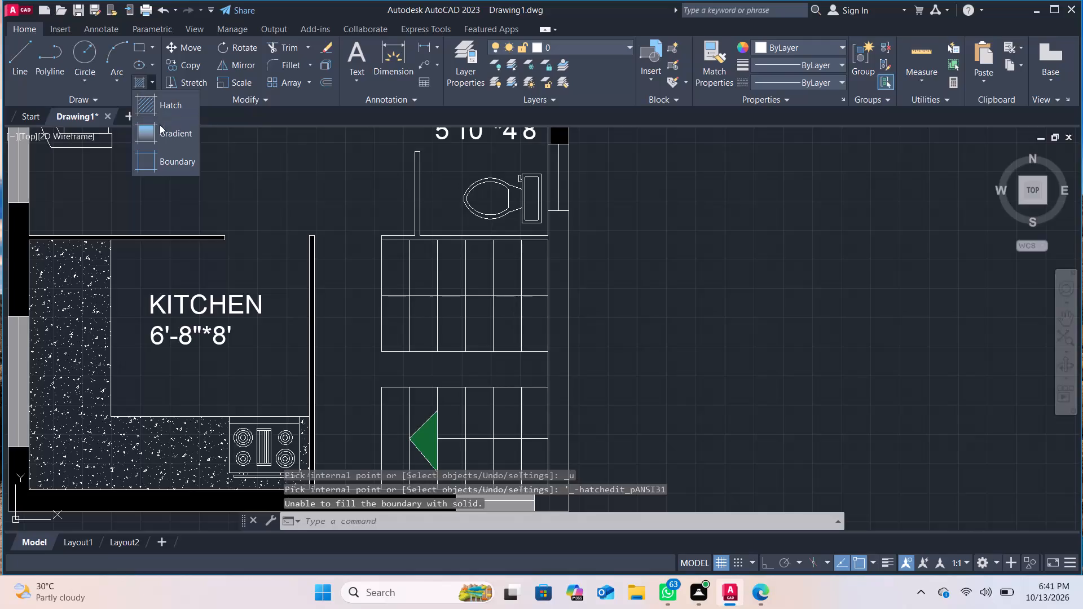
{"action": "left_click", "coordinate": [160, 126]}
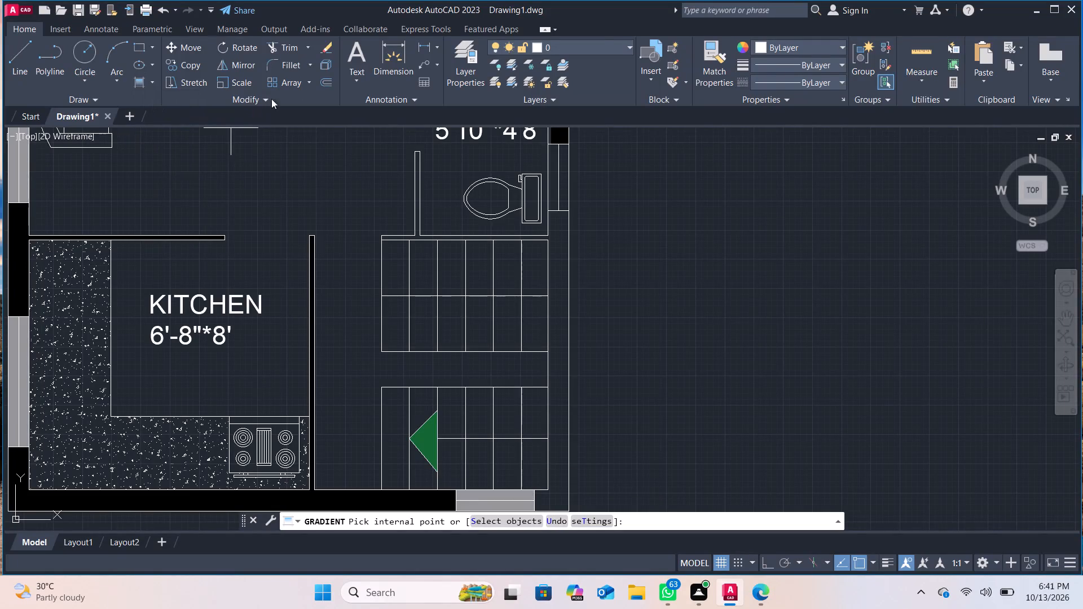
{"action": "left_click", "coordinate": [371, 45]}
{"action": "left_click", "coordinate": [371, 45]}
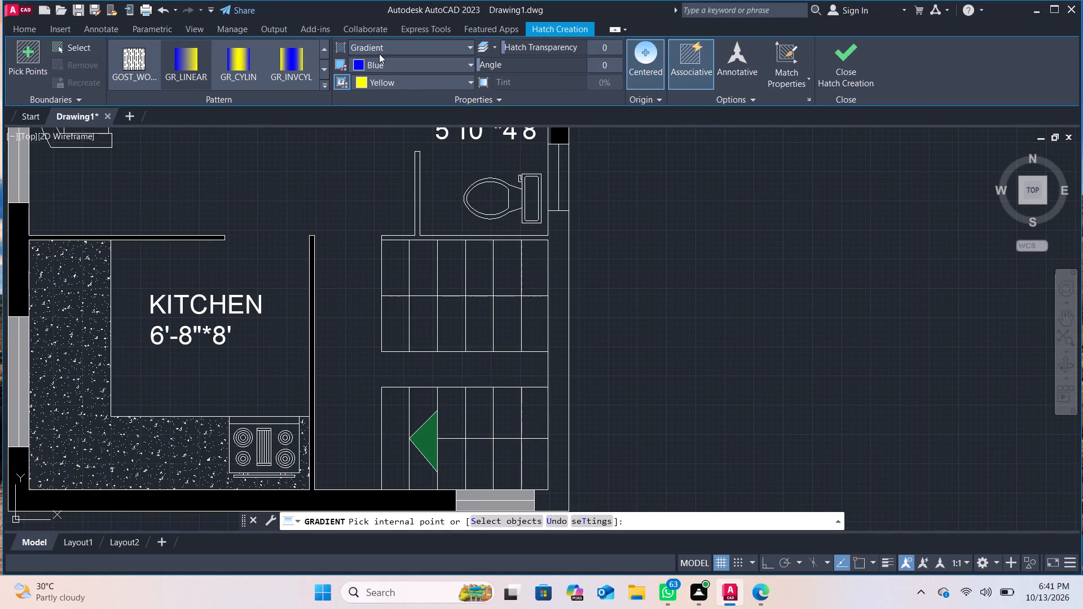
{"action": "left_click", "coordinate": [379, 62]}
{"action": "left_click", "coordinate": [379, 62]}
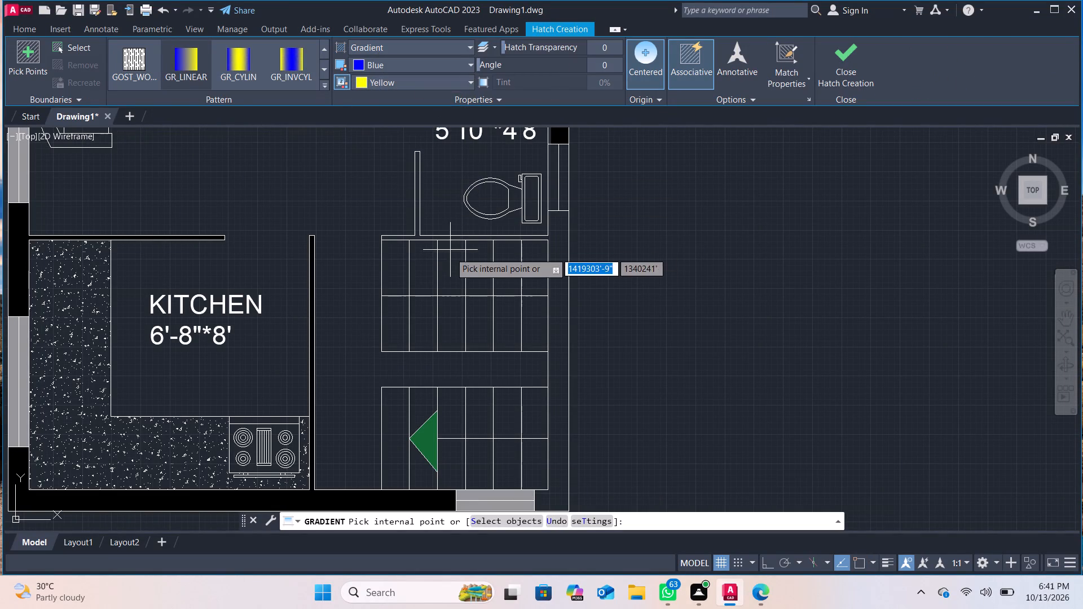
{"action": "left_click", "coordinate": [397, 269]}
{"action": "left_click", "coordinate": [428, 263]}
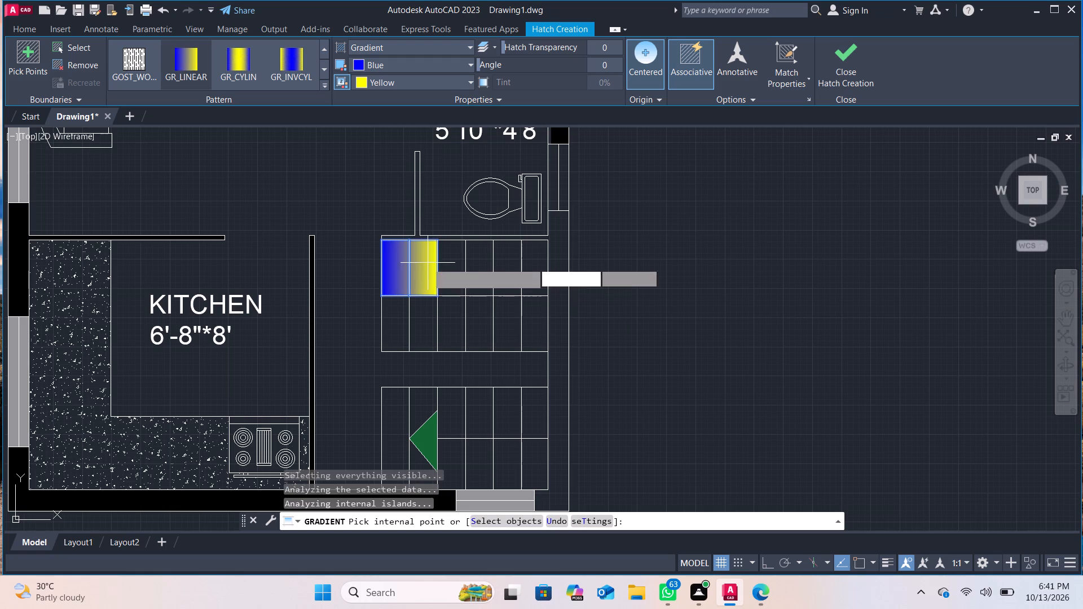
{"action": "left_click", "coordinate": [446, 262]}
{"action": "left_click", "coordinate": [472, 263]}
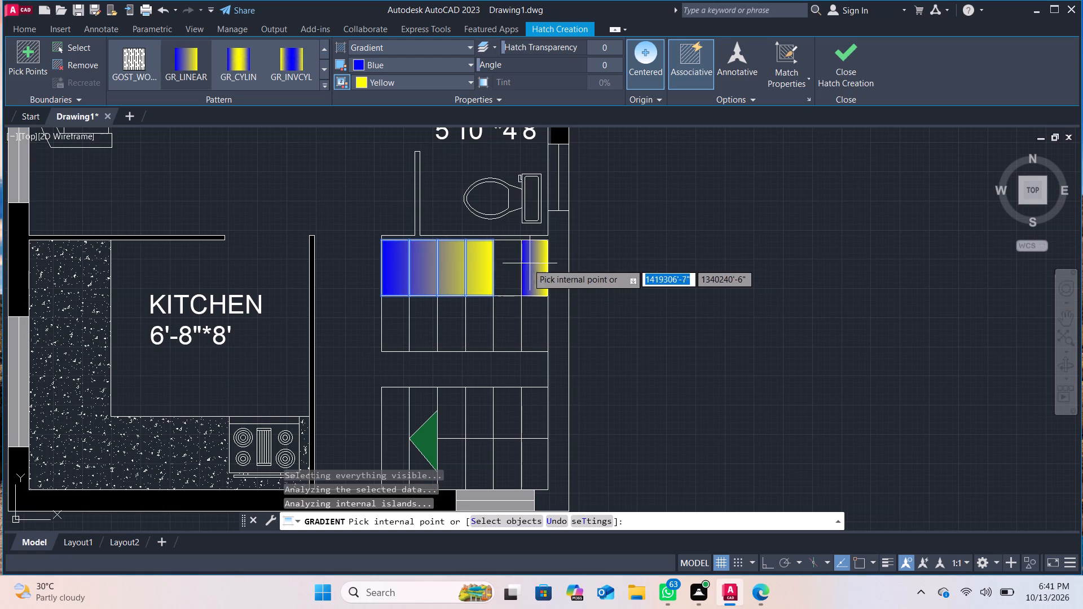
{"action": "left_click", "coordinate": [522, 263]}
{"action": "left_click", "coordinate": [508, 264]}
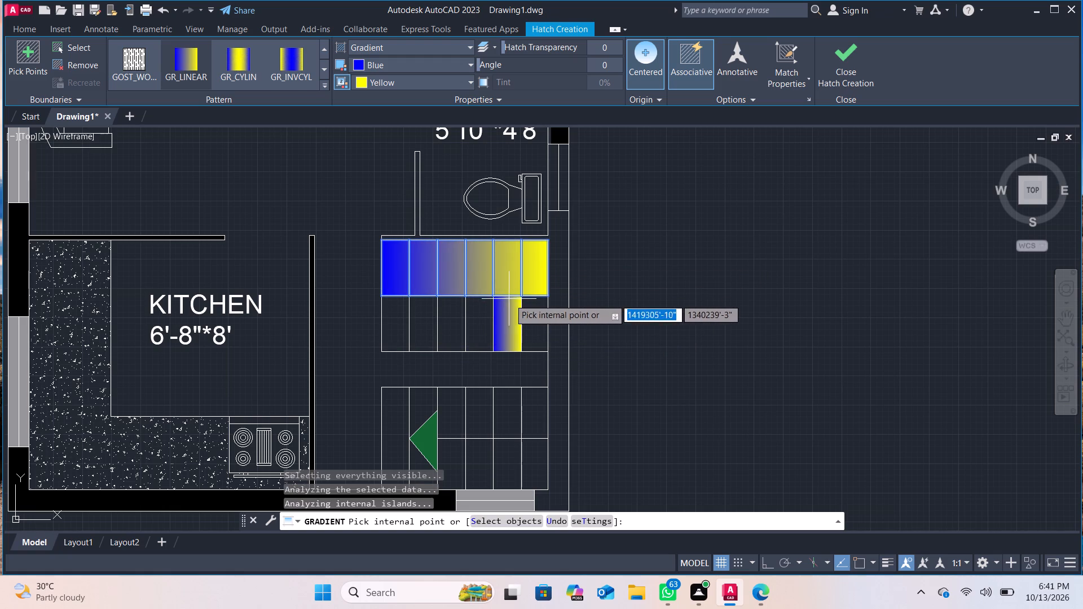
{"action": "left_click", "coordinate": [529, 303]}
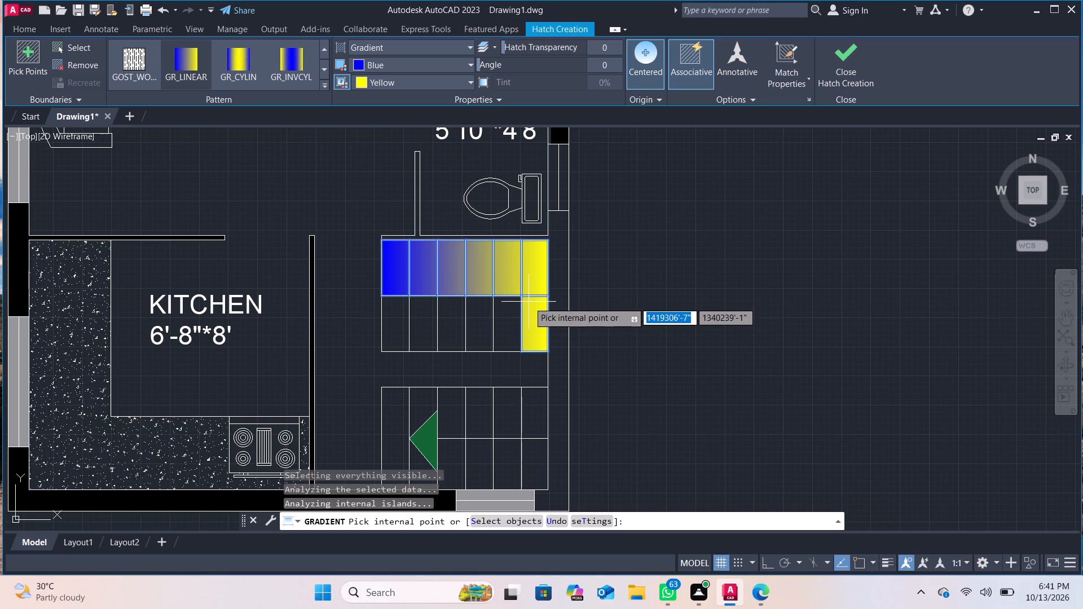
{"action": "left_click", "coordinate": [495, 304]}
{"action": "left_click", "coordinate": [487, 304]}
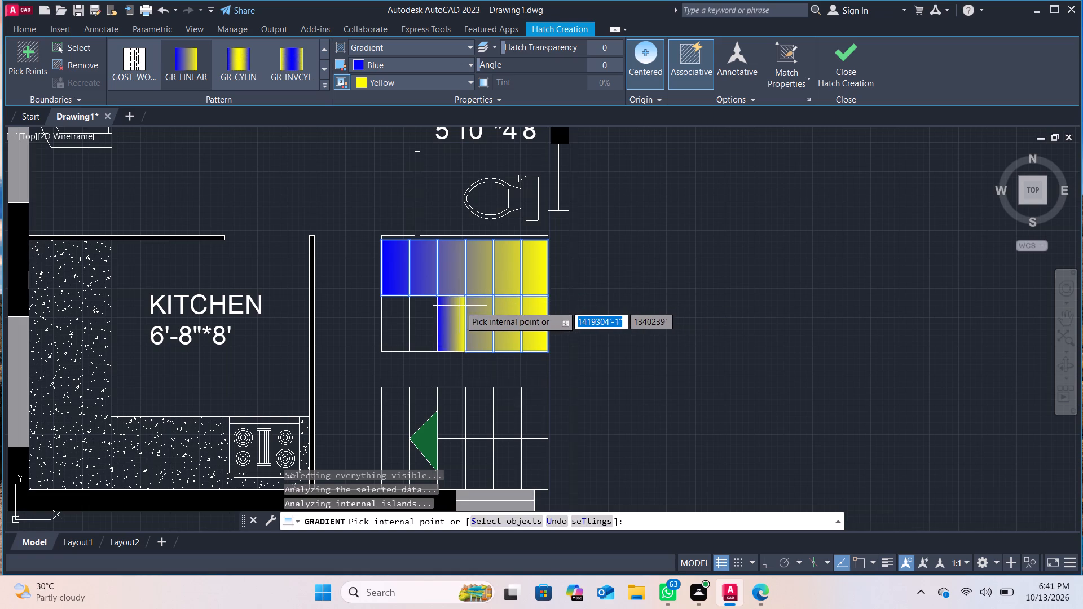
{"action": "left_click", "coordinate": [460, 306]}
{"action": "left_click", "coordinate": [430, 313]}
{"action": "left_click", "coordinate": [397, 321]}
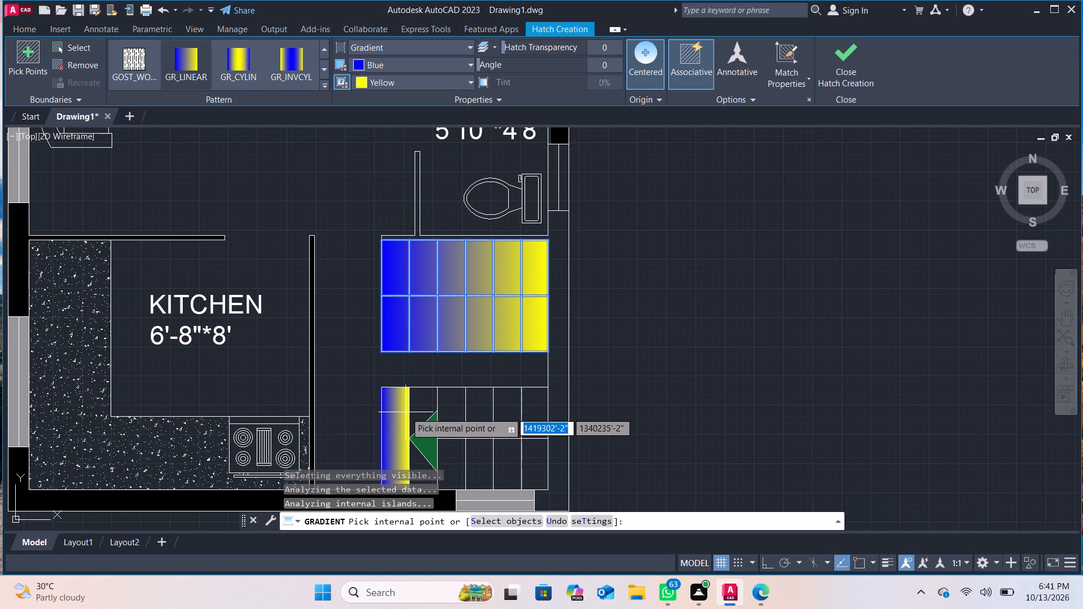
Fill the treads of the lower staircase flight around the green direction arrow with the same blue-to-yellow gradient.
{"action": "left_click", "coordinate": [406, 414]}
{"action": "left_click", "coordinate": [420, 405]}
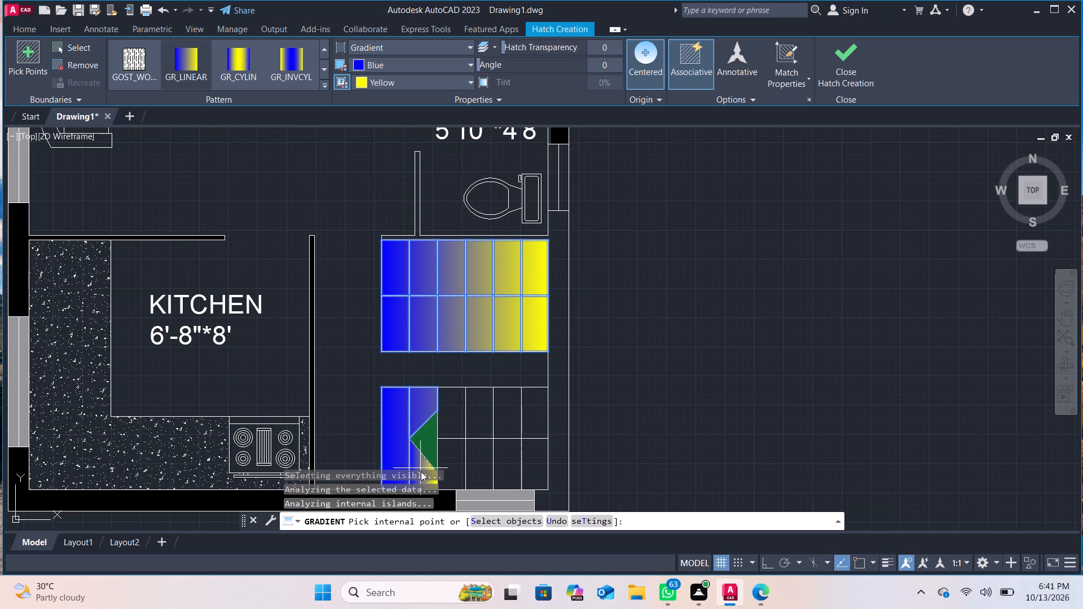
{"action": "left_click", "coordinate": [421, 471]}
{"action": "left_click", "coordinate": [454, 429]}
{"action": "left_click", "coordinate": [459, 462]}
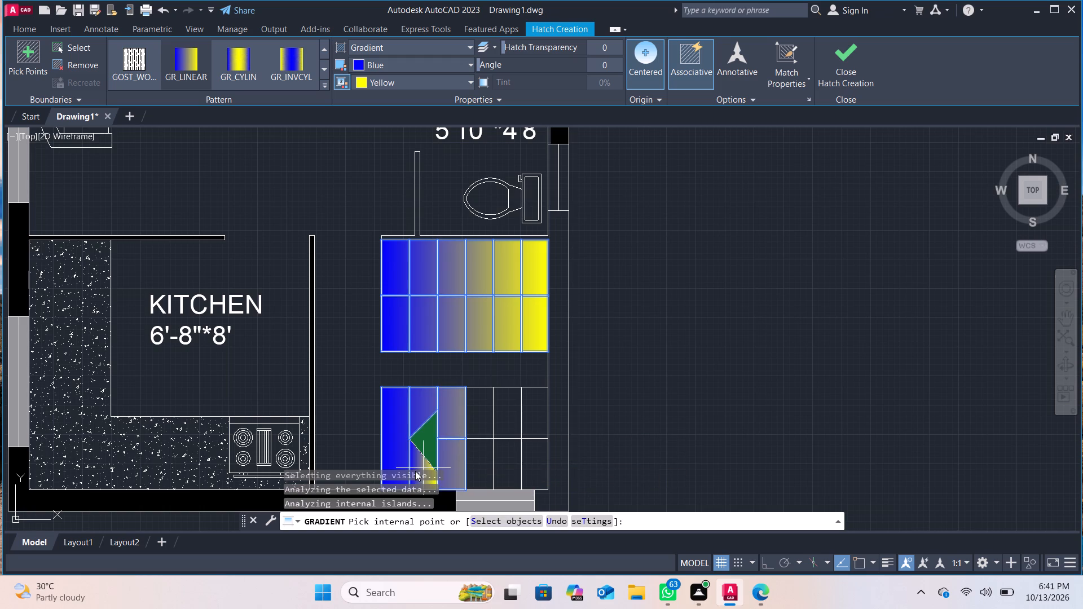
{"action": "left_click", "coordinate": [415, 471]}
{"action": "left_click", "coordinate": [490, 396]}
{"action": "left_click", "coordinate": [494, 457]}
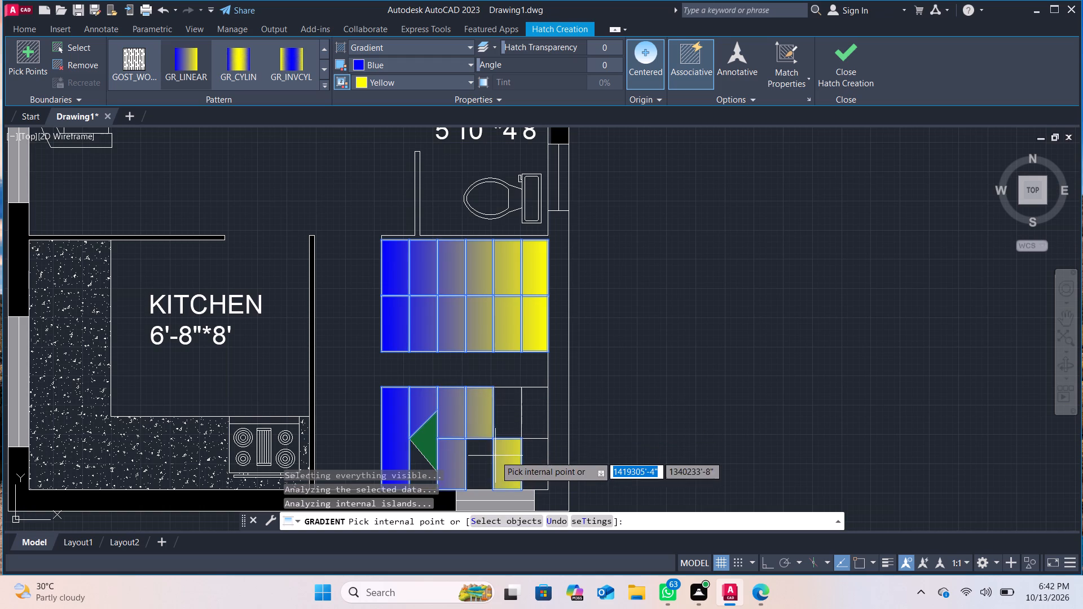
{"action": "left_click", "coordinate": [499, 434]}
{"action": "left_click", "coordinate": [520, 426]}
{"action": "left_click", "coordinate": [532, 421]}
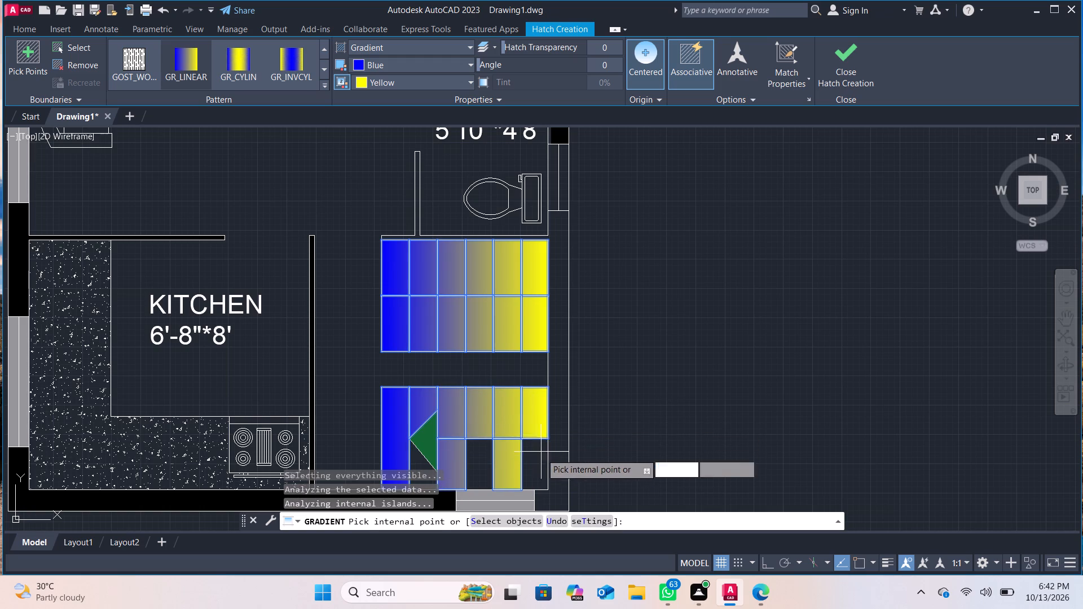
{"action": "left_click", "coordinate": [541, 454]}
{"action": "left_click", "coordinate": [488, 464]}
Look over the plan from the gradient-filled staircase up to the 9'*4' toilet and bedrooms, and finish the gradient fill.
{"action": "scroll", "coordinate": [513, 323], "scroll_direction": "down", "scroll_amount": 3}
{"action": "scroll", "coordinate": [545, 323], "scroll_direction": "up", "scroll_amount": 1}
{"action": "middle_click_drag", "start_coordinate": [545, 338], "coordinate": [552, 348]}
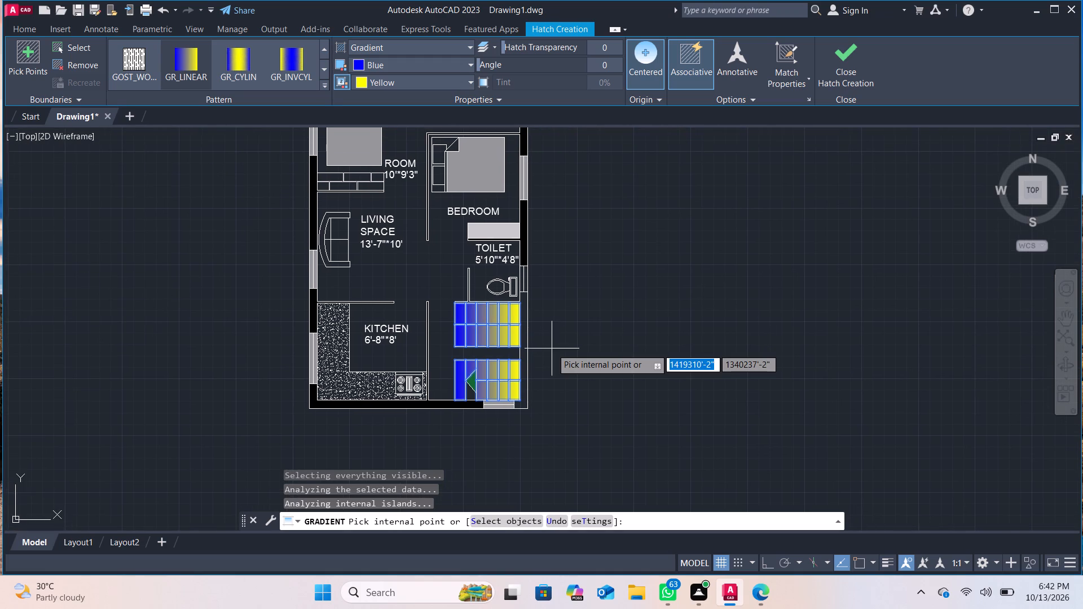
{"action": "scroll", "coordinate": [552, 348], "scroll_direction": "up", "scroll_amount": 1}
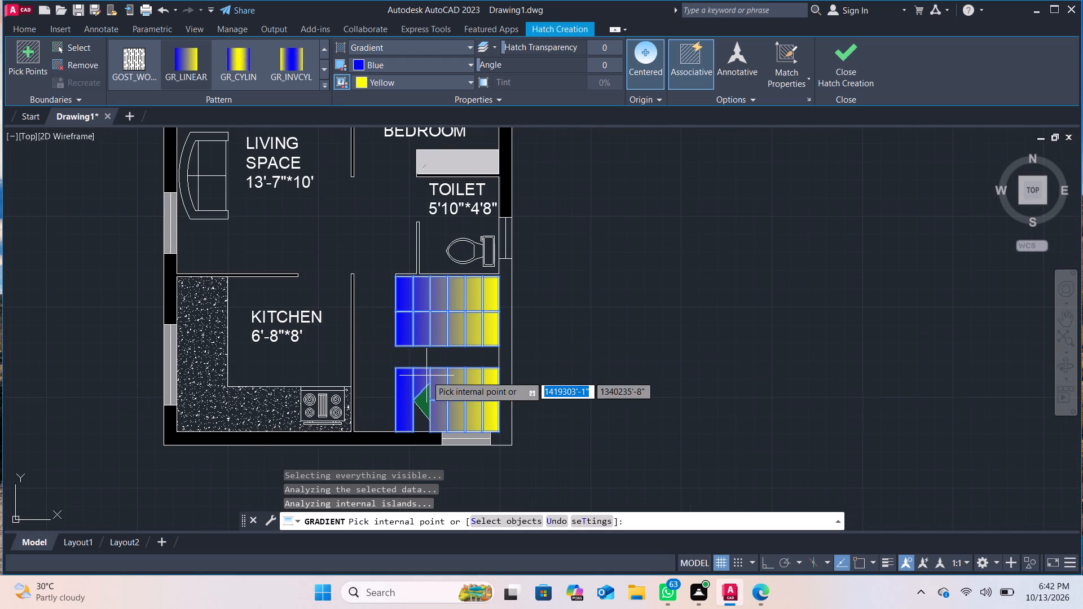
{"action": "scroll", "coordinate": [429, 376], "scroll_direction": "down", "scroll_amount": 1}
{"action": "middle_click_drag", "start_coordinate": [532, 301], "coordinate": [595, 359]}
{"action": "scroll", "coordinate": [595, 359], "scroll_direction": "up", "scroll_amount": 1}
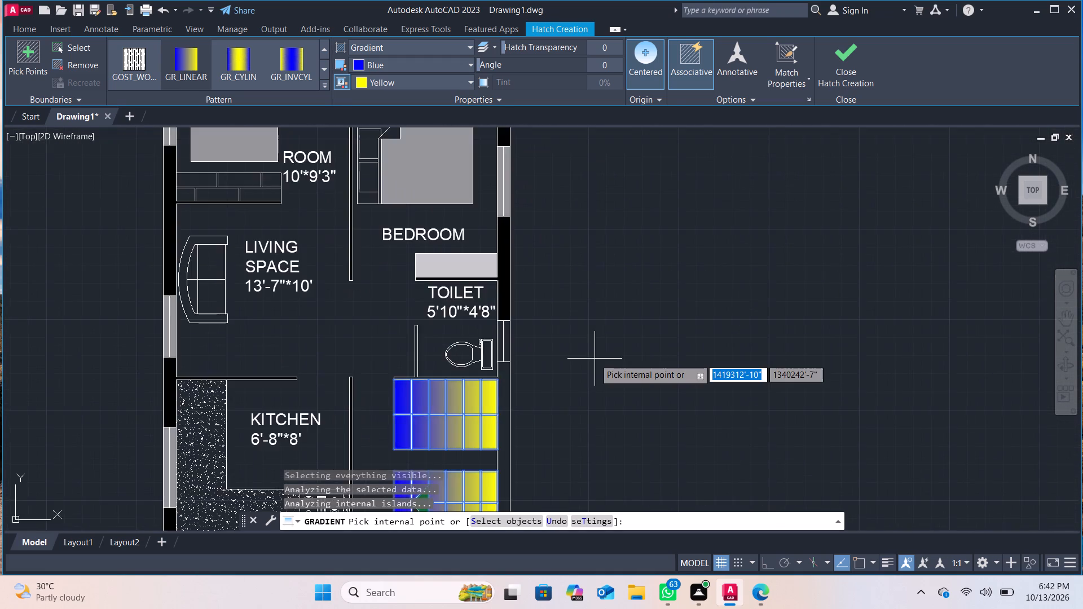
{"action": "scroll", "coordinate": [595, 359], "scroll_direction": "up", "scroll_amount": 1}
{"action": "middle_click_drag", "start_coordinate": [586, 359], "coordinate": [716, 389]}
{"action": "scroll", "coordinate": [715, 385], "scroll_direction": "down", "scroll_amount": 1}
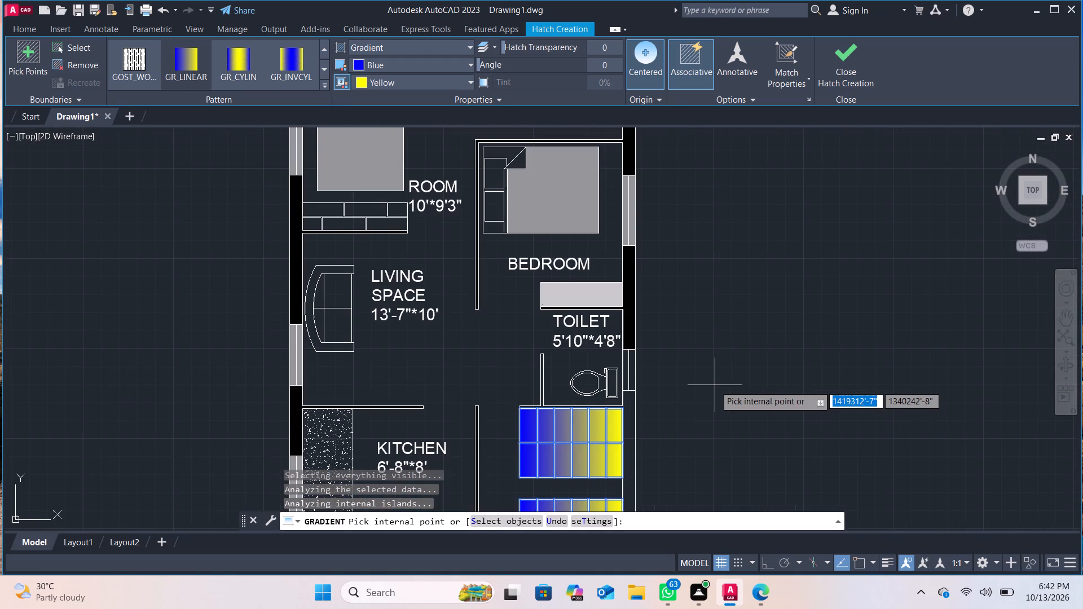
{"action": "scroll", "coordinate": [714, 385], "scroll_direction": "up", "scroll_amount": 1}
{"action": "middle_click_drag", "start_coordinate": [716, 389], "coordinate": [802, 427]}
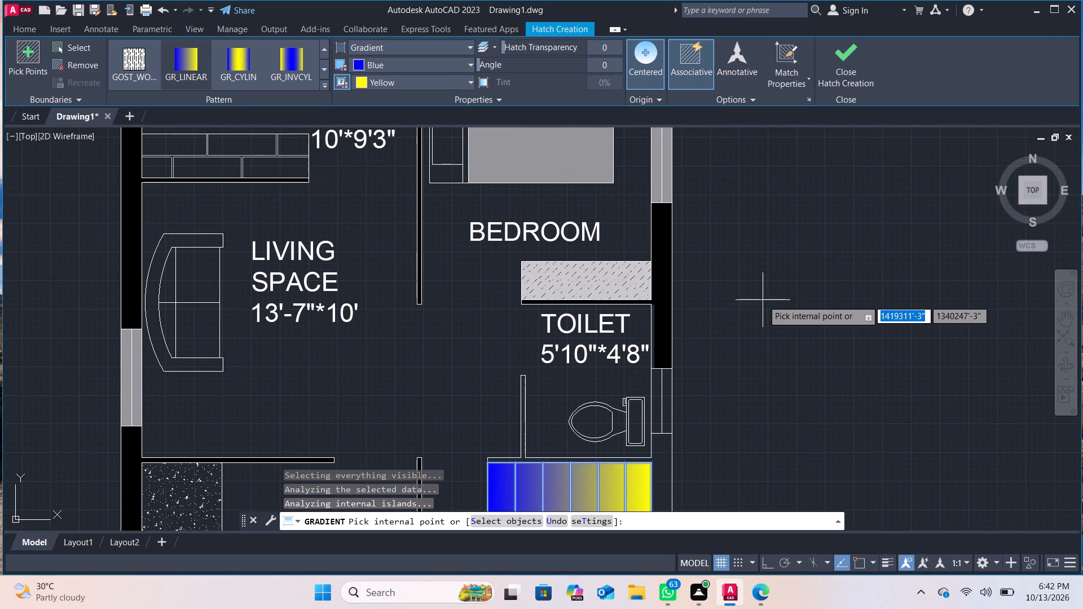
{"action": "scroll", "coordinate": [763, 300], "scroll_direction": "down", "scroll_amount": 1}
{"action": "middle_click_drag", "start_coordinate": [763, 300], "coordinate": [771, 384]}
{"action": "scroll", "coordinate": [765, 332], "scroll_direction": "up", "scroll_amount": 1}
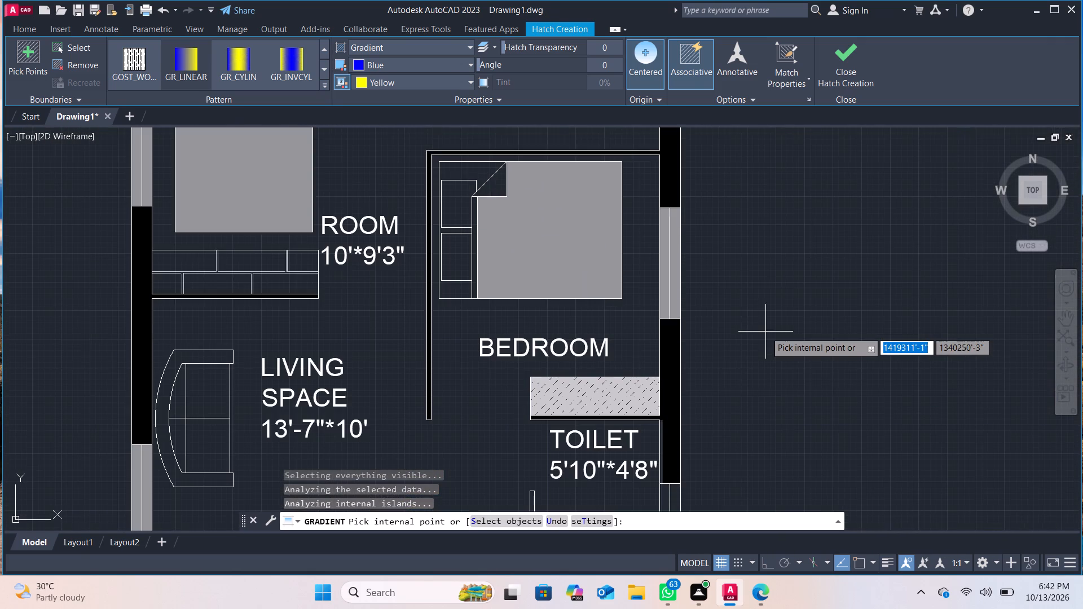
{"action": "middle_click_drag", "start_coordinate": [768, 338], "coordinate": [773, 438]}
{"action": "scroll", "coordinate": [771, 381], "scroll_direction": "down", "scroll_amount": 1}
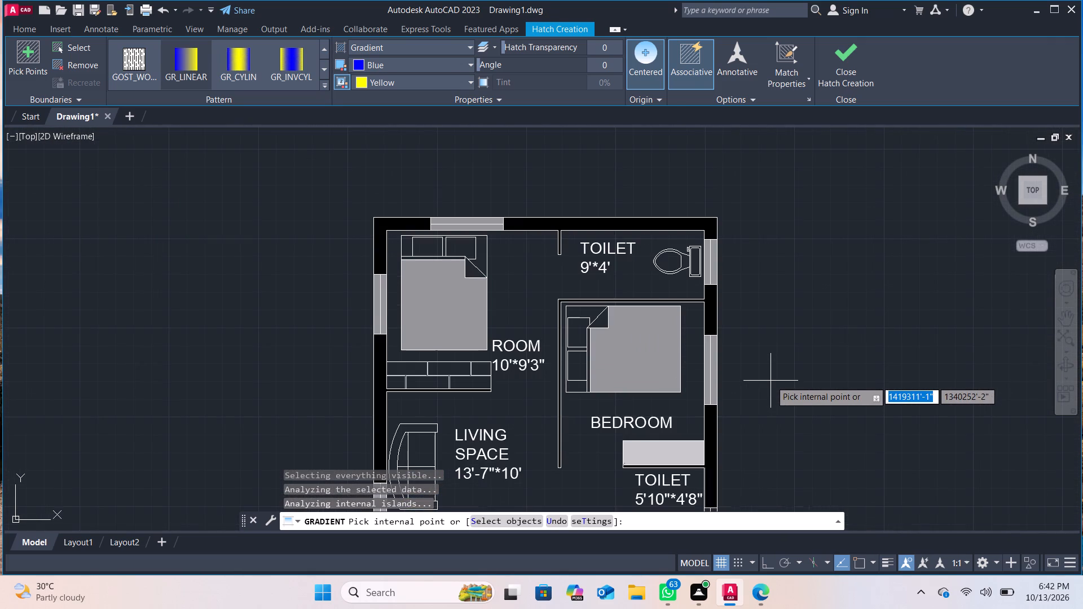
{"action": "scroll", "coordinate": [771, 381], "scroll_direction": "up", "scroll_amount": 1}
{"action": "scroll", "coordinate": [771, 381], "scroll_direction": "down", "scroll_amount": 1}
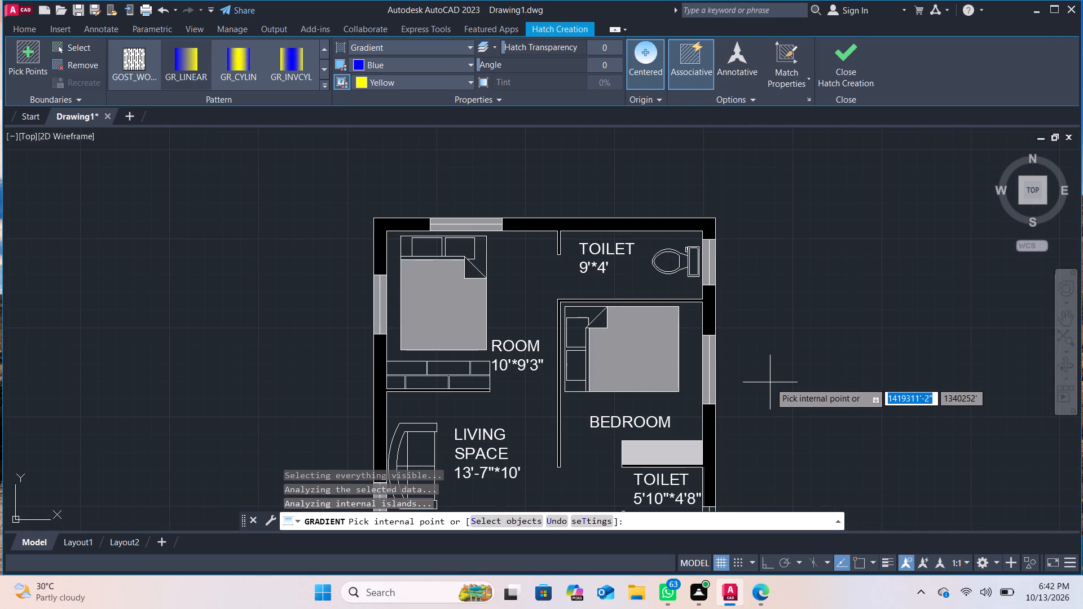
{"action": "scroll", "coordinate": [769, 383], "scroll_direction": "down", "scroll_amount": 1}
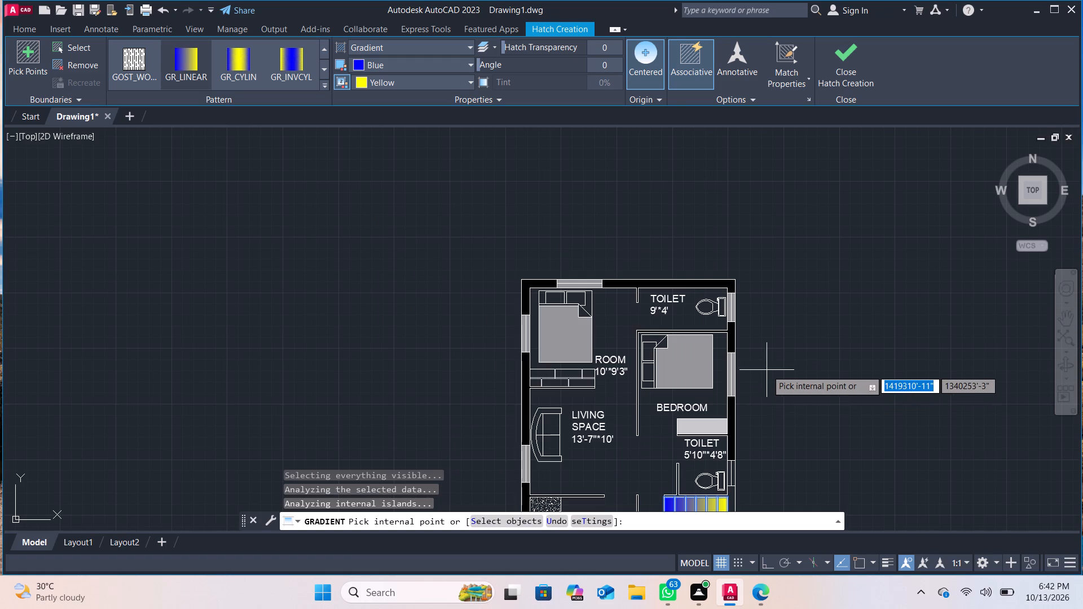
{"action": "scroll", "coordinate": [767, 375], "scroll_direction": "down", "scroll_amount": 6}
{"action": "scroll", "coordinate": [772, 432], "scroll_direction": "up", "scroll_amount": 4}
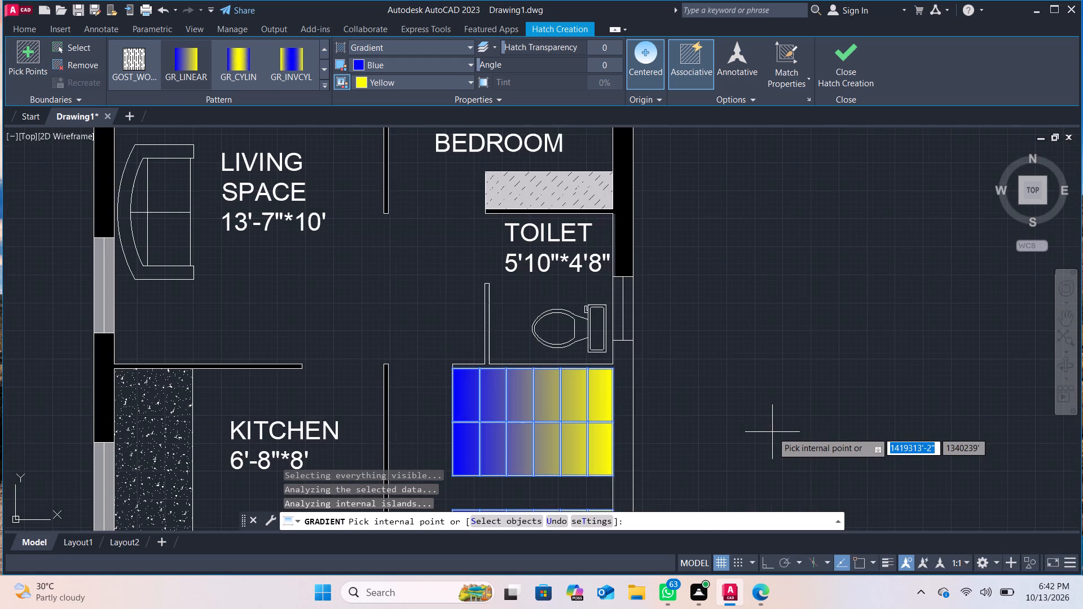
{"action": "scroll", "coordinate": [768, 420], "scroll_direction": "up", "scroll_amount": 1}
{"action": "middle_click_drag", "start_coordinate": [768, 420], "coordinate": [916, 510]}
{"action": "scroll", "coordinate": [853, 475], "scroll_direction": "up", "scroll_amount": 1}
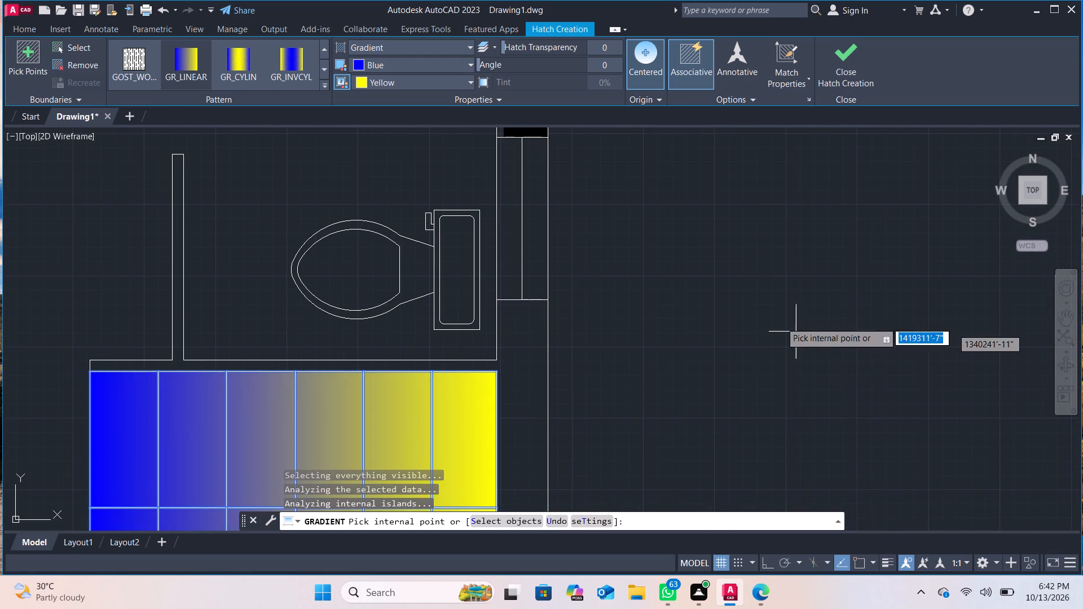
{"action": "middle_click_drag", "start_coordinate": [767, 317], "coordinate": [871, 411]}
{"action": "scroll", "coordinate": [765, 328], "scroll_direction": "down", "scroll_amount": 2}
{"action": "middle_click_drag", "start_coordinate": [765, 328], "coordinate": [771, 333]}
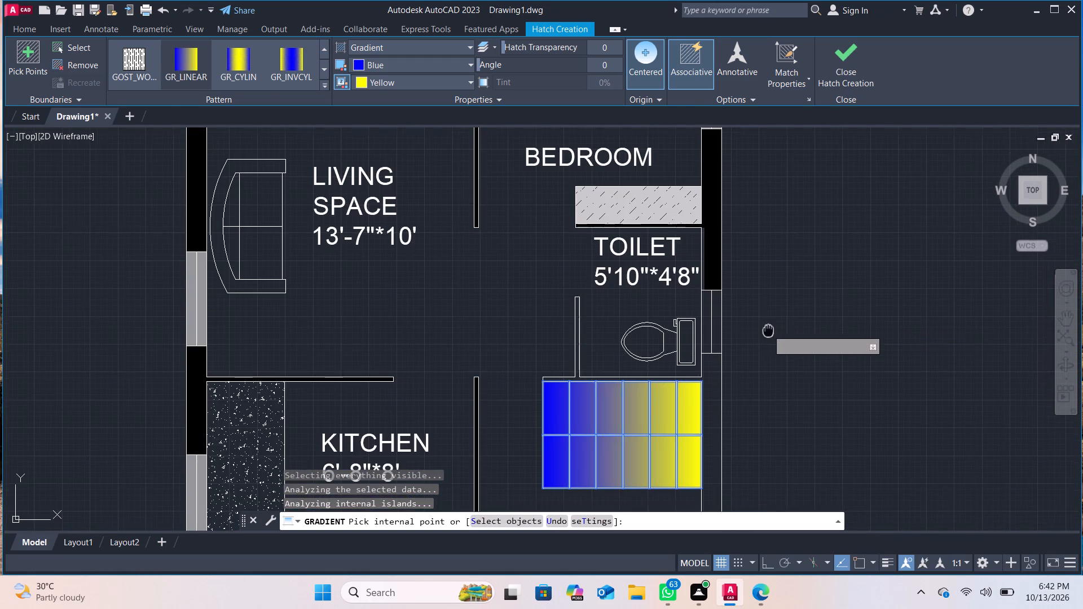
{"action": "middle_click_drag", "start_coordinate": [771, 333], "coordinate": [792, 486]}
{"action": "middle_click_drag", "start_coordinate": [799, 321], "coordinate": [811, 457]}
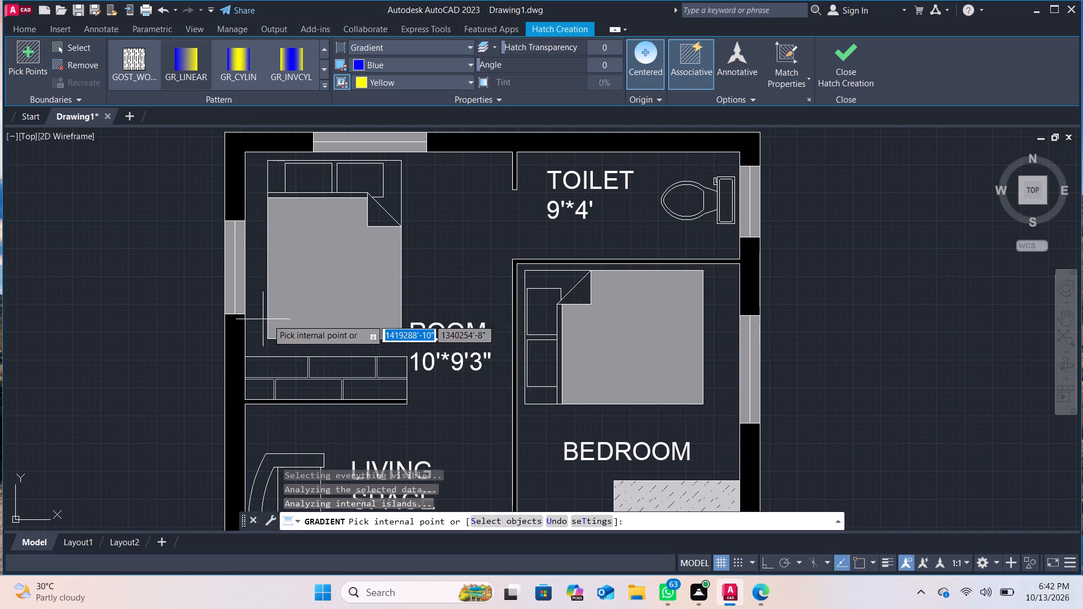
{"action": "left_click", "coordinate": [843, 76]}
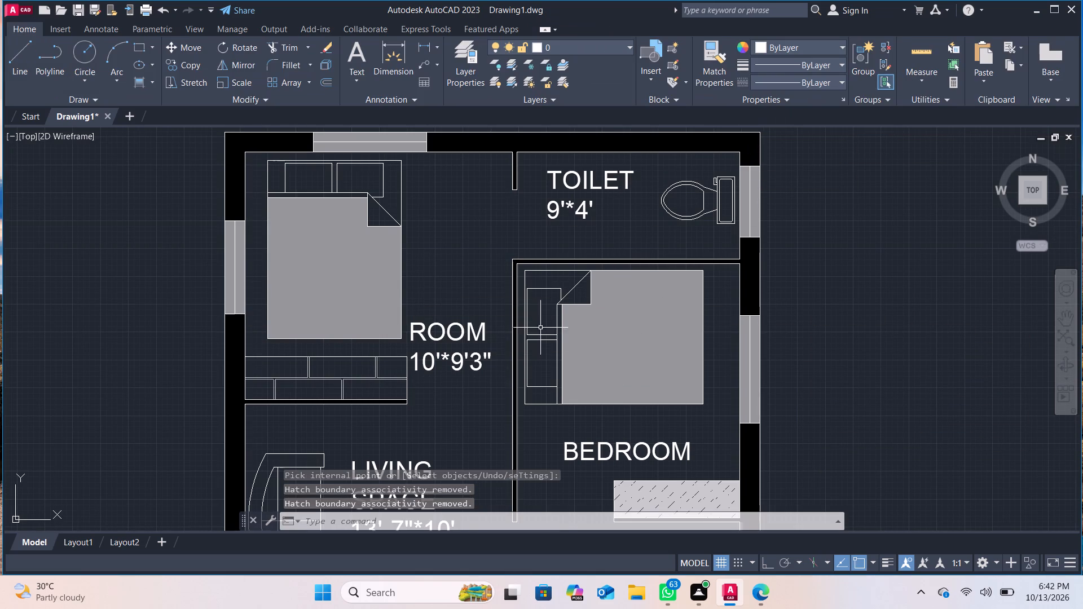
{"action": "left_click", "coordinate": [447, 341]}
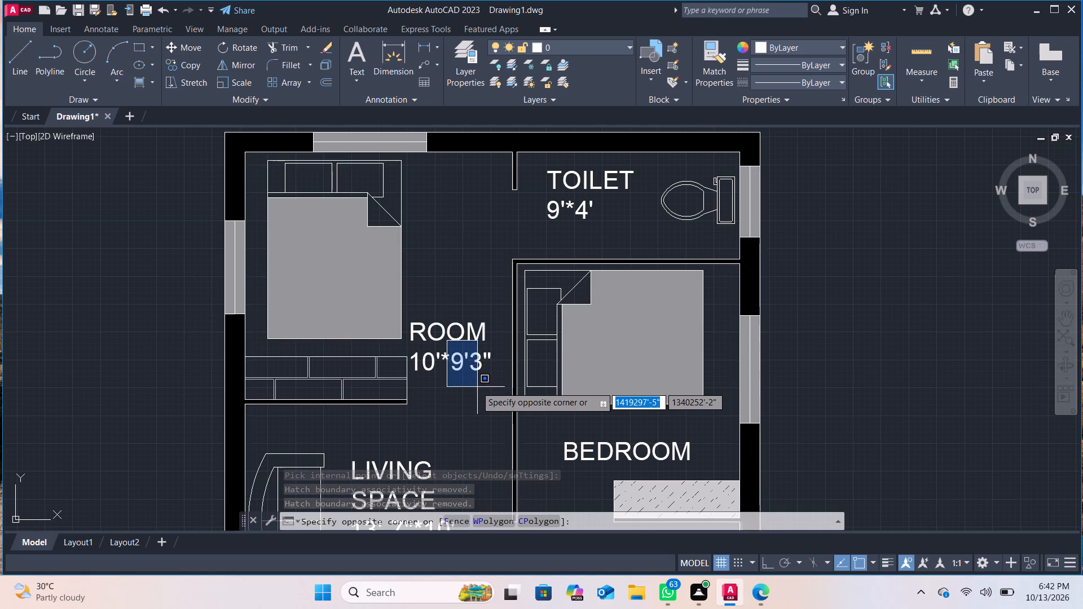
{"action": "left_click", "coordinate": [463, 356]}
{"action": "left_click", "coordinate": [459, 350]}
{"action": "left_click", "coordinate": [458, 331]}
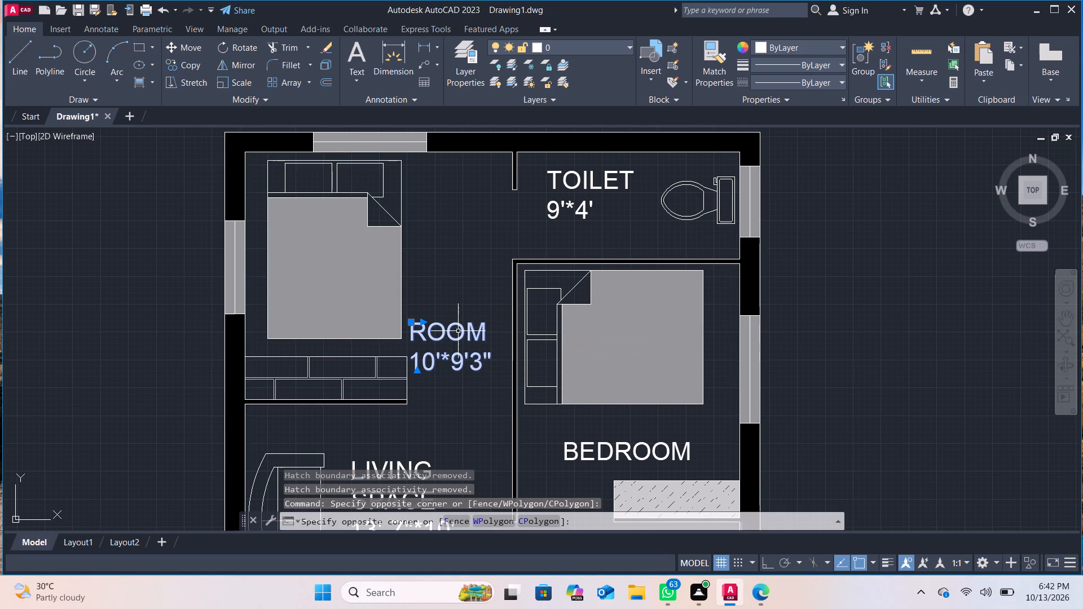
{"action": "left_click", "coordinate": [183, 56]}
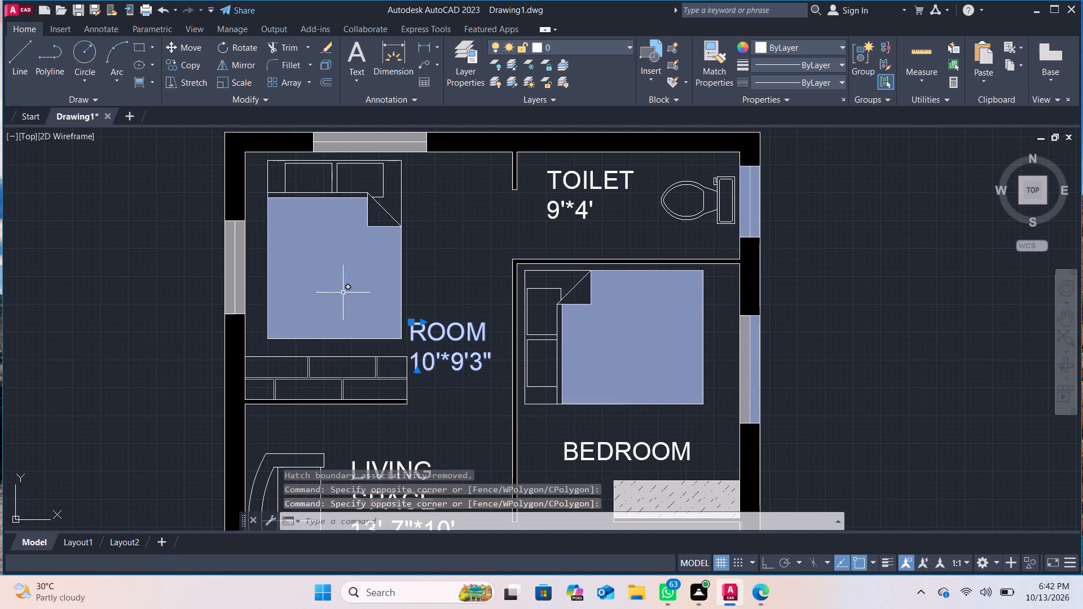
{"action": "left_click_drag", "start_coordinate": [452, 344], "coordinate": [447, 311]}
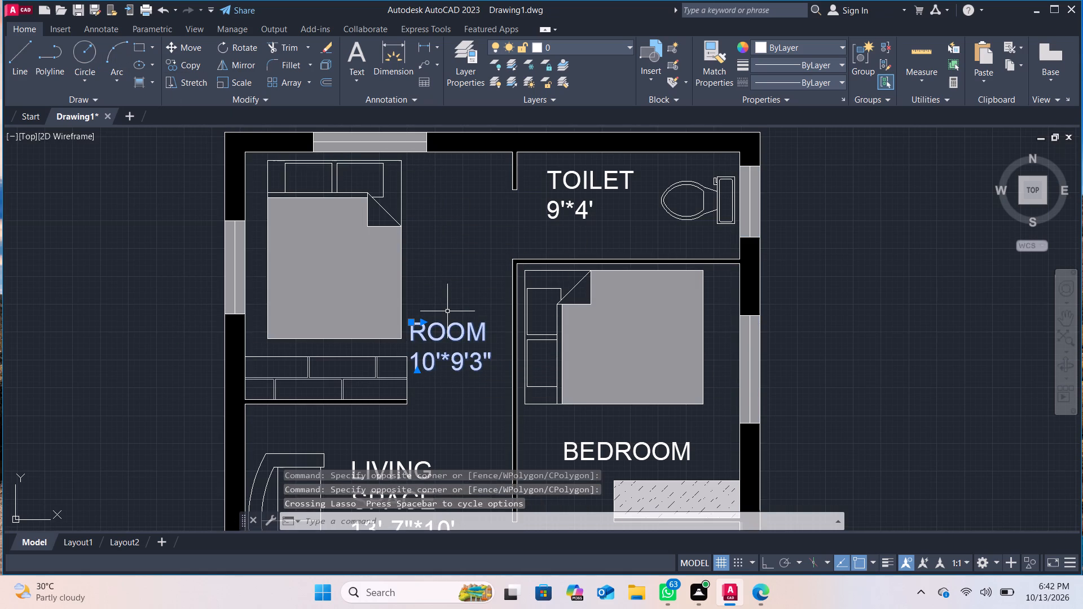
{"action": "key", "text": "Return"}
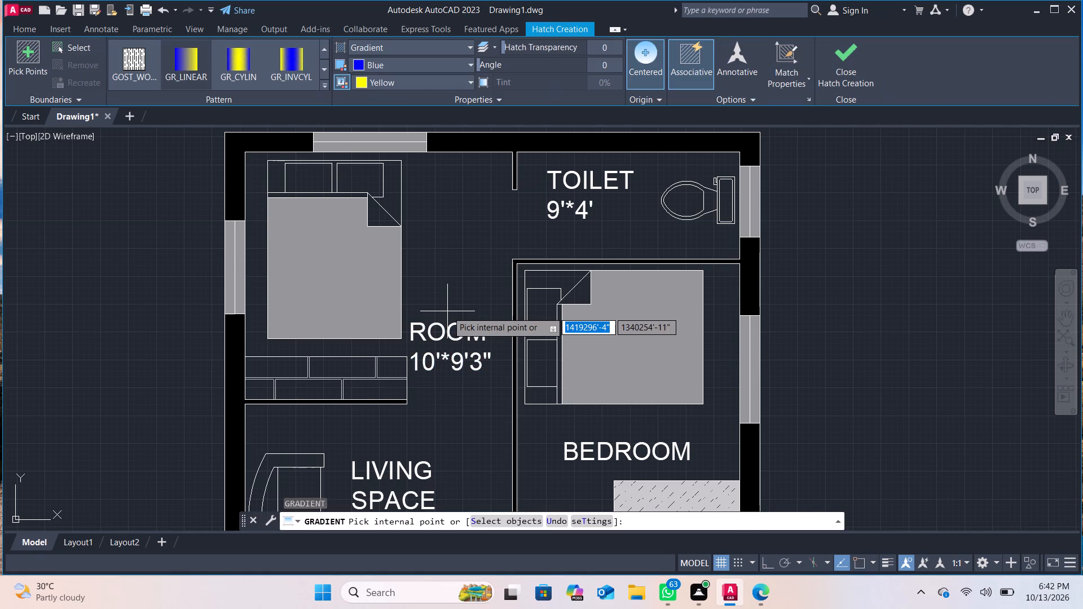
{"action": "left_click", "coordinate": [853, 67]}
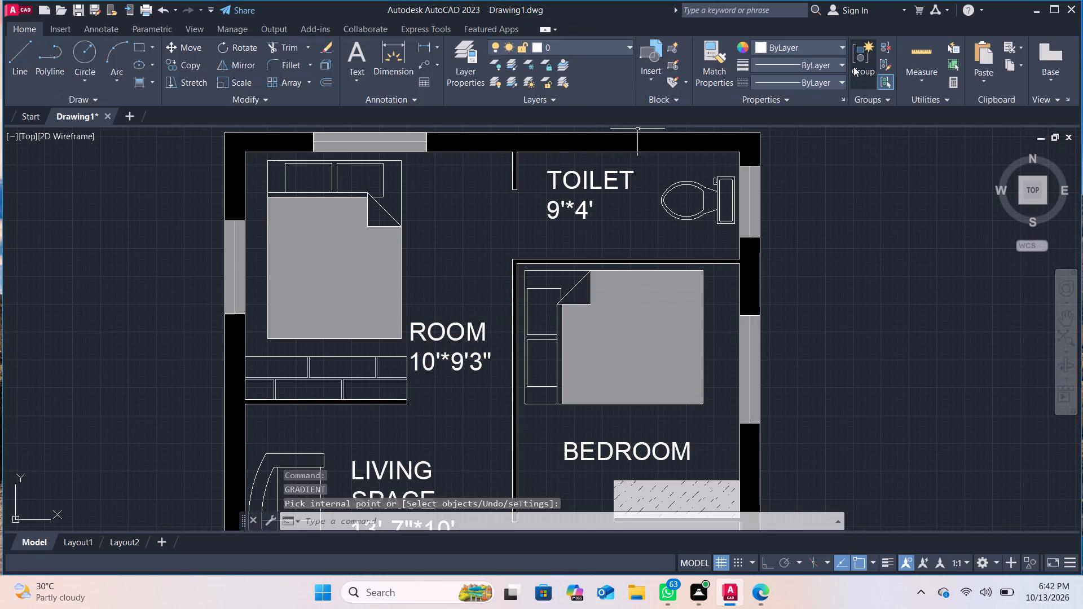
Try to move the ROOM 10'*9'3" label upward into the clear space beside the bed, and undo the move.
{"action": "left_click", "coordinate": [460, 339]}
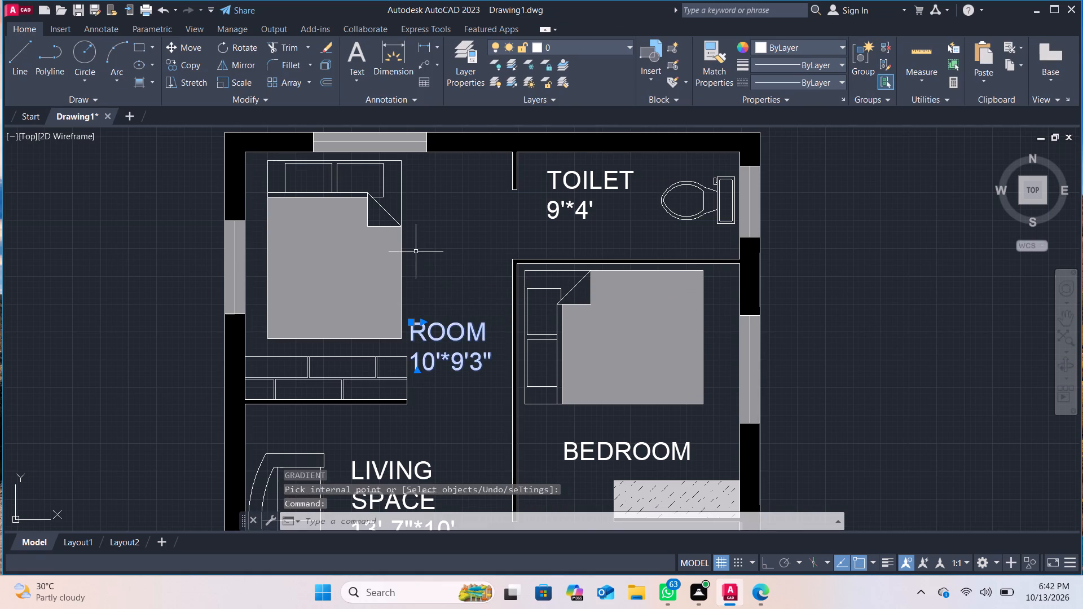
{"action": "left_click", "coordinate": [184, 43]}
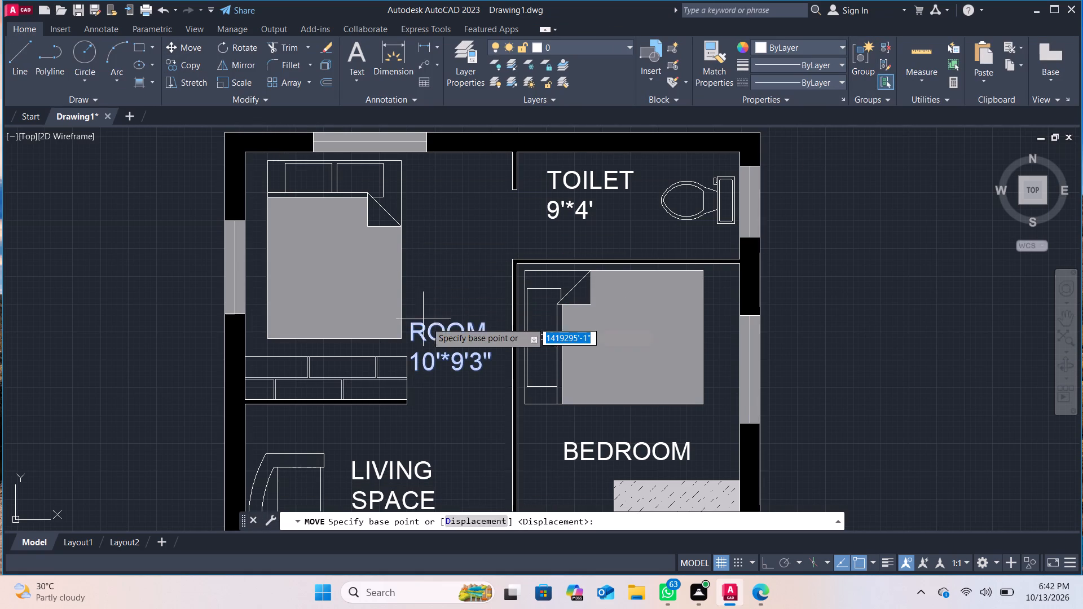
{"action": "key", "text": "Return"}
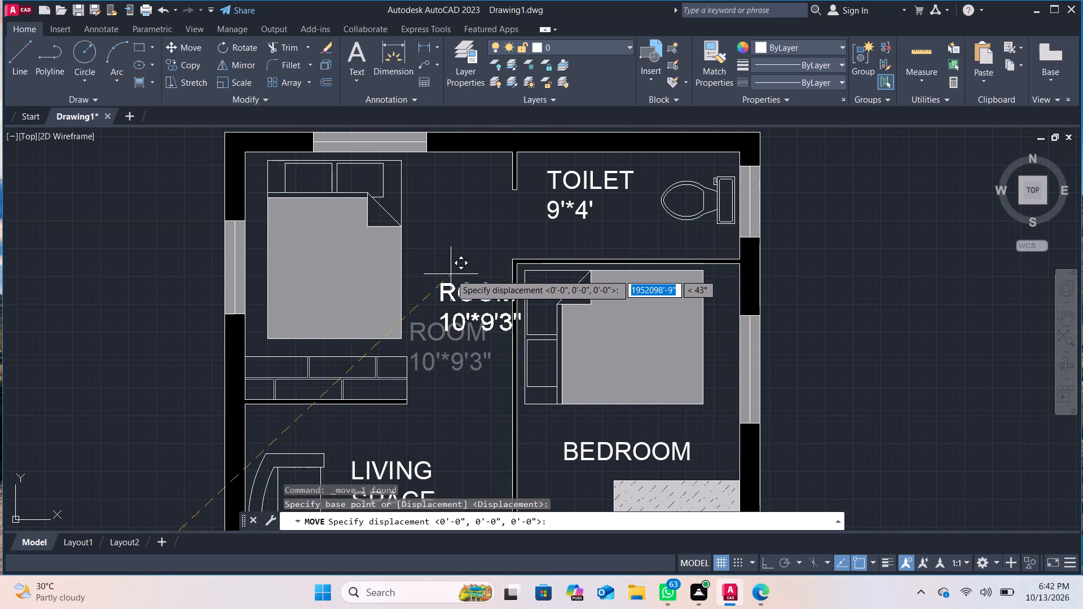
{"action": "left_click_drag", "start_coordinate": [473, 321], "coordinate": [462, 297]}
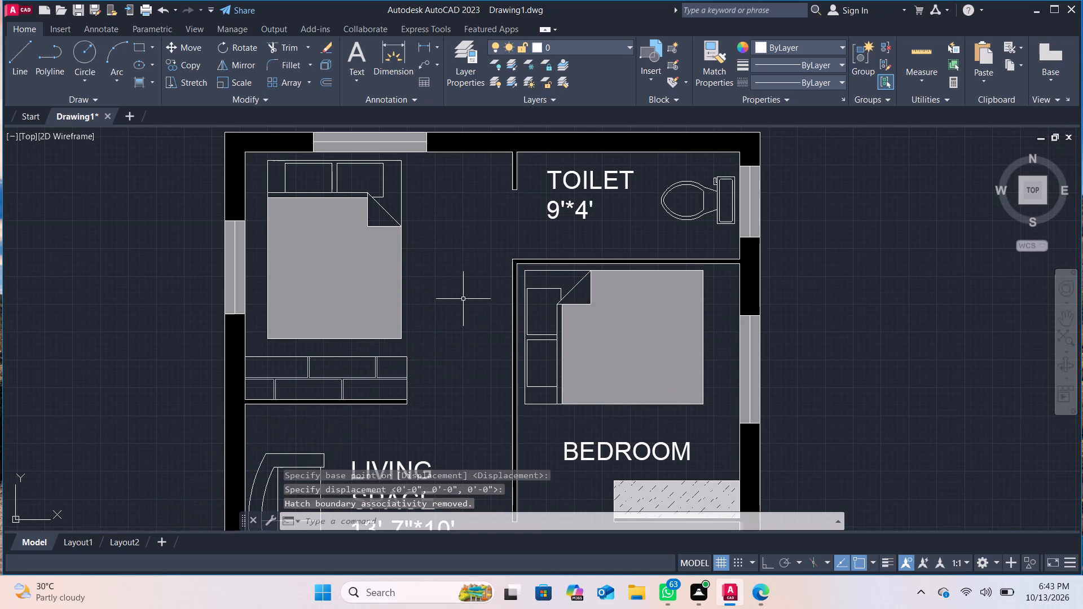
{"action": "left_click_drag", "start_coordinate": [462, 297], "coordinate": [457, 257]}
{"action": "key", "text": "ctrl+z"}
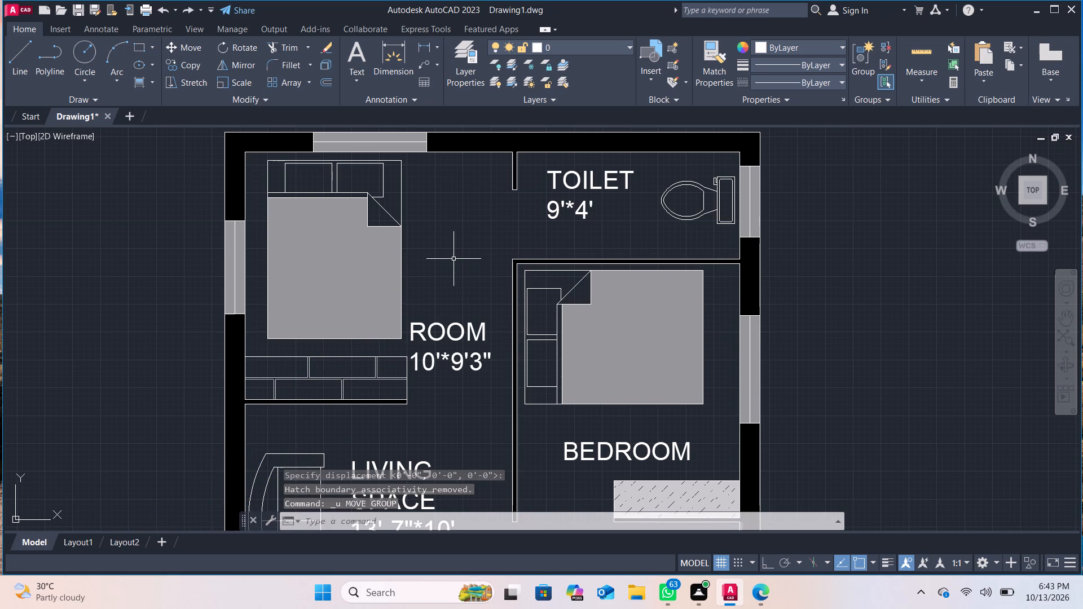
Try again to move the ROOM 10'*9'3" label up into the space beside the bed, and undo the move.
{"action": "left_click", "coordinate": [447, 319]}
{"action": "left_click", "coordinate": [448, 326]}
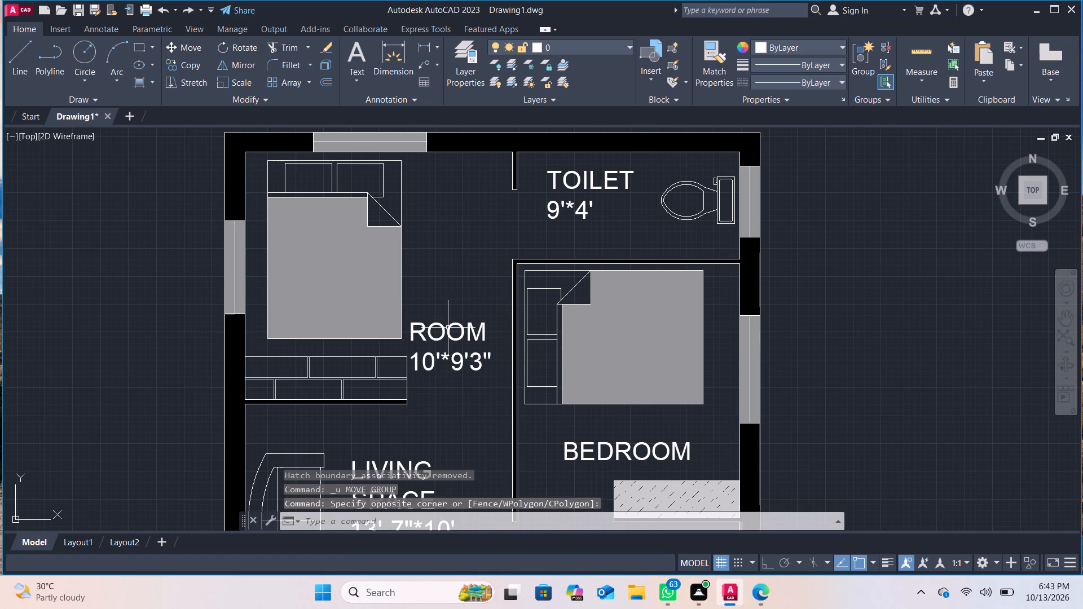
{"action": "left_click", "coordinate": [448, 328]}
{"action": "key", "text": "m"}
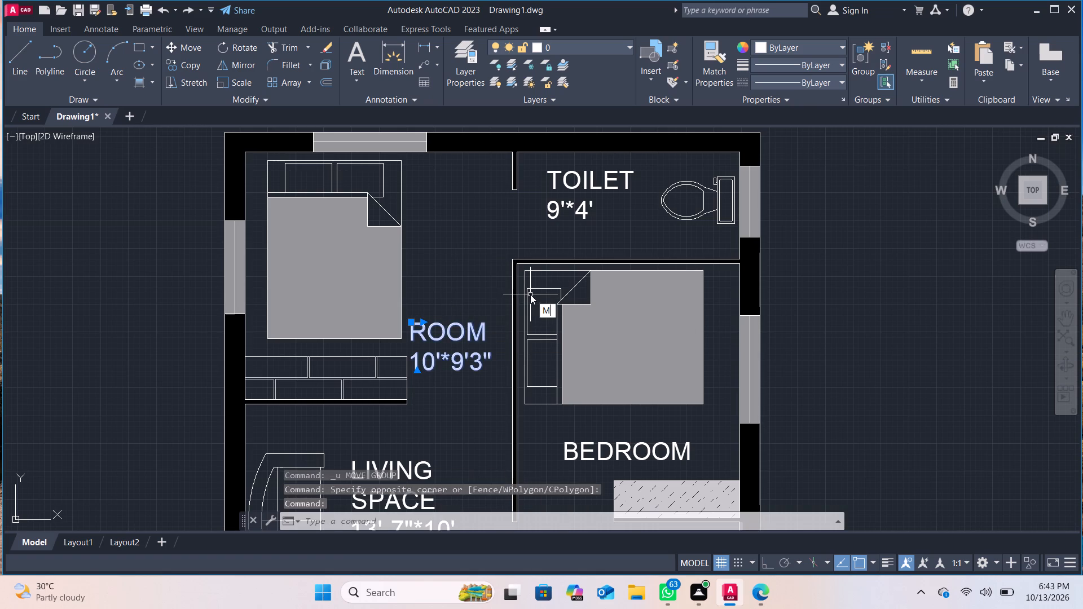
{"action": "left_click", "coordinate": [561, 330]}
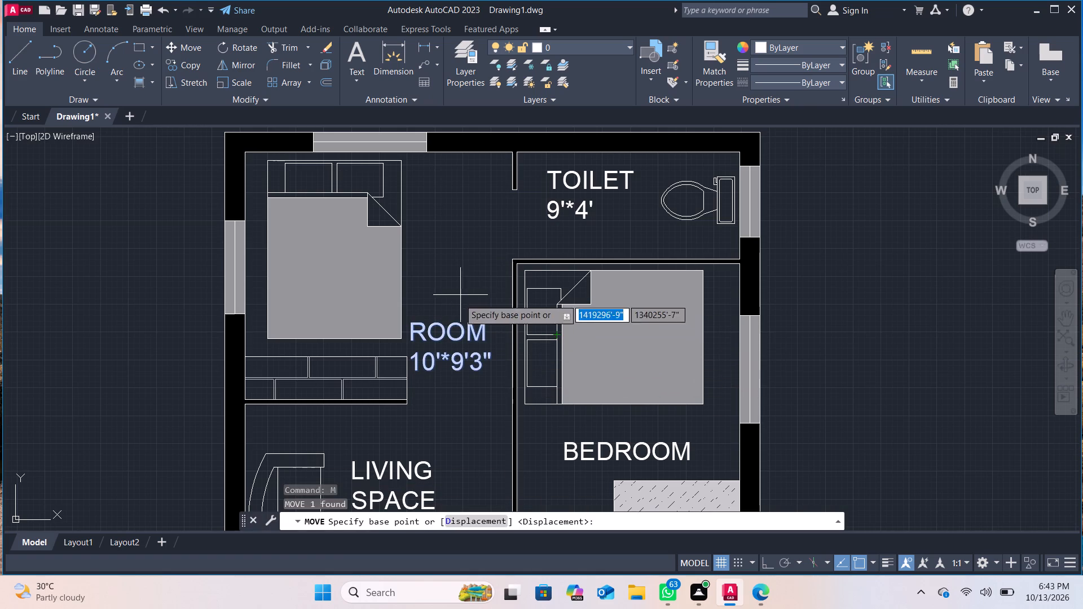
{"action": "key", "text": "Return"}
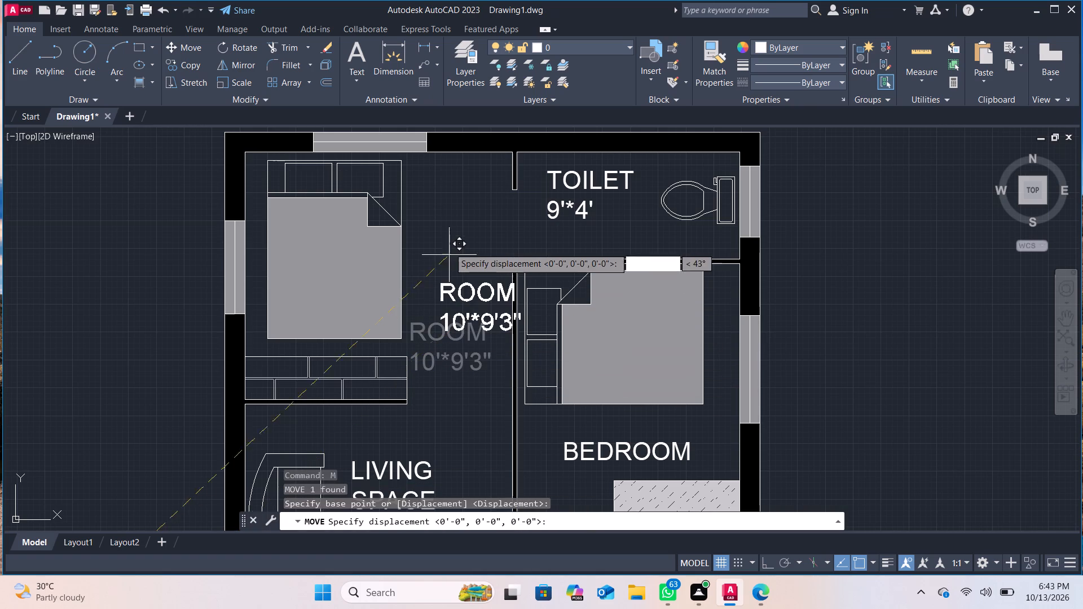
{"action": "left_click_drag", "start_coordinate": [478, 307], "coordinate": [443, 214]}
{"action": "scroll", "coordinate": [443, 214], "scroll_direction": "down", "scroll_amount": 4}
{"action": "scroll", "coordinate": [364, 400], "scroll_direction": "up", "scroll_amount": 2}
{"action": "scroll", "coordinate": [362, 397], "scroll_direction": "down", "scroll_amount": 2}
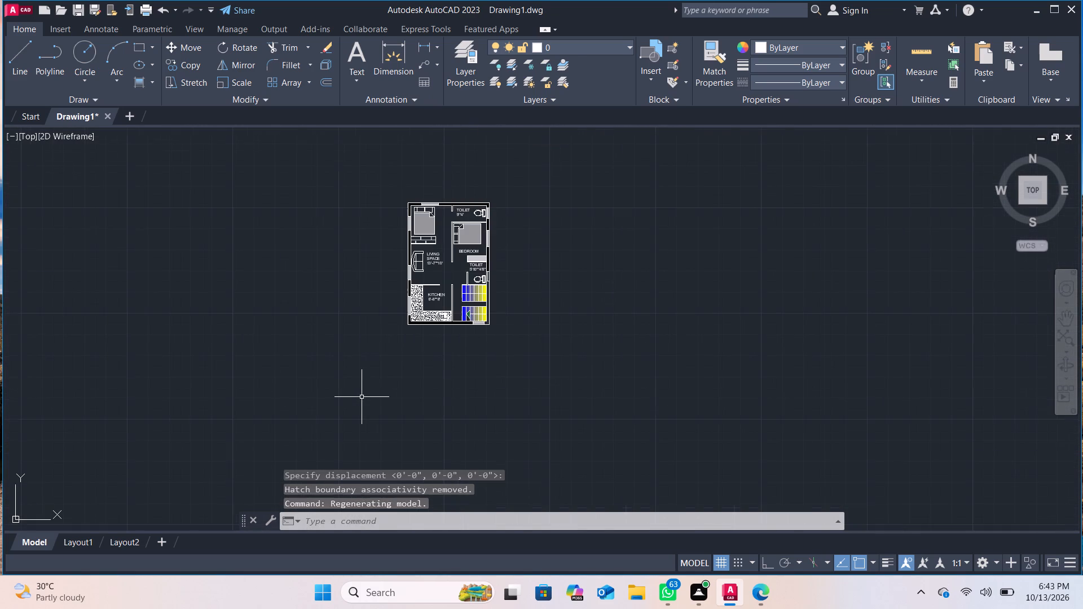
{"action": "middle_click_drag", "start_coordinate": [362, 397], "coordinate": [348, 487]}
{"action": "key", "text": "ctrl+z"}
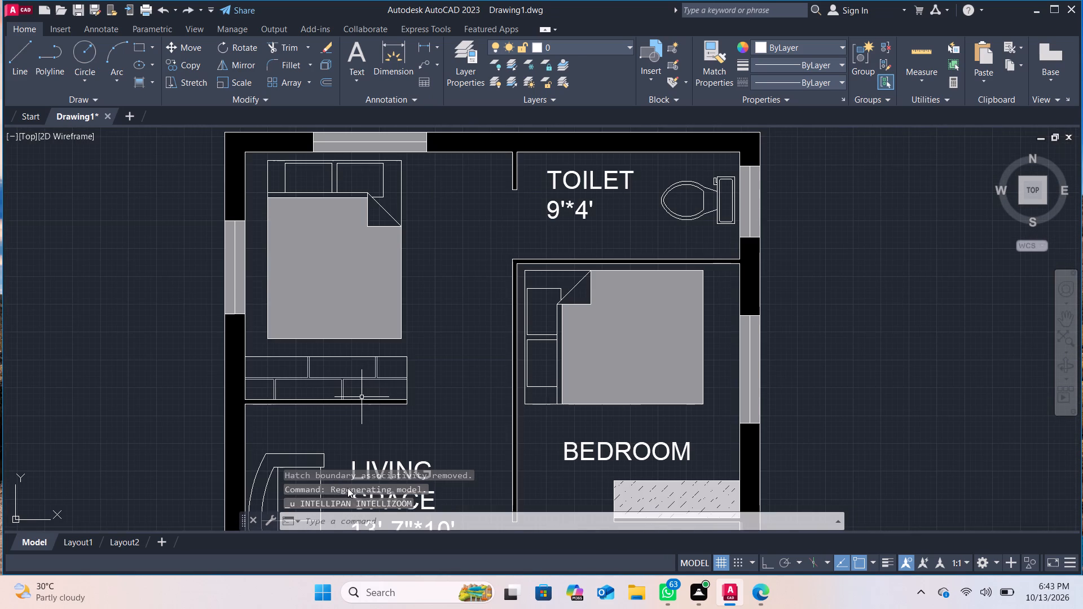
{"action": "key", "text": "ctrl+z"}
Look over the whole plan, checking the bedrooms, toilets, living space, kitchen, staircase and wall fills.
{"action": "scroll", "coordinate": [444, 401], "scroll_direction": "down", "scroll_amount": 1}
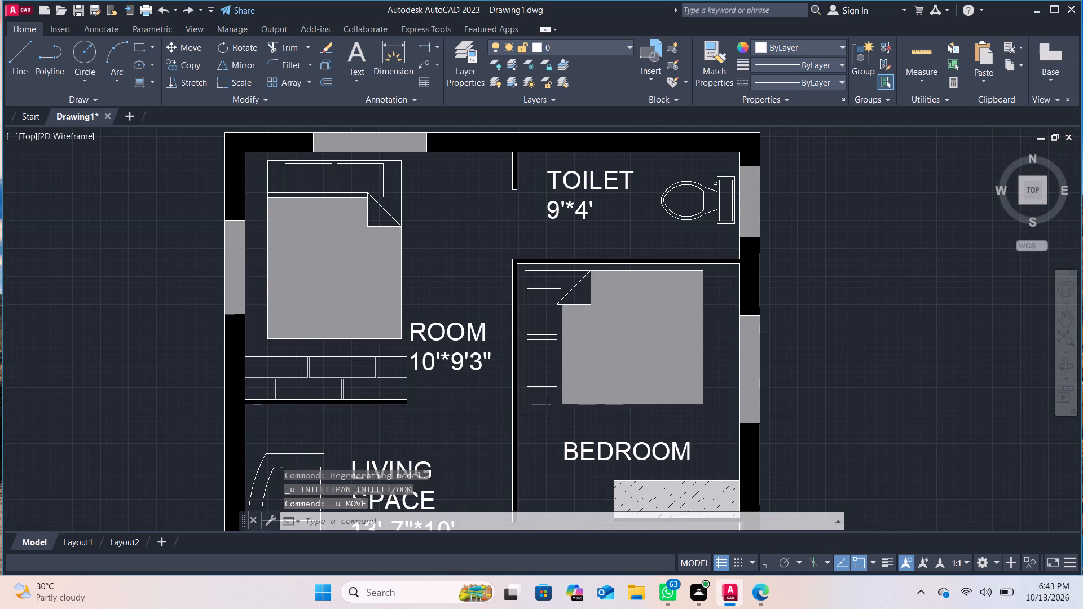
{"action": "scroll", "coordinate": [444, 401], "scroll_direction": "up", "scroll_amount": 1}
{"action": "middle_click_drag", "start_coordinate": [444, 401], "coordinate": [463, 276]}
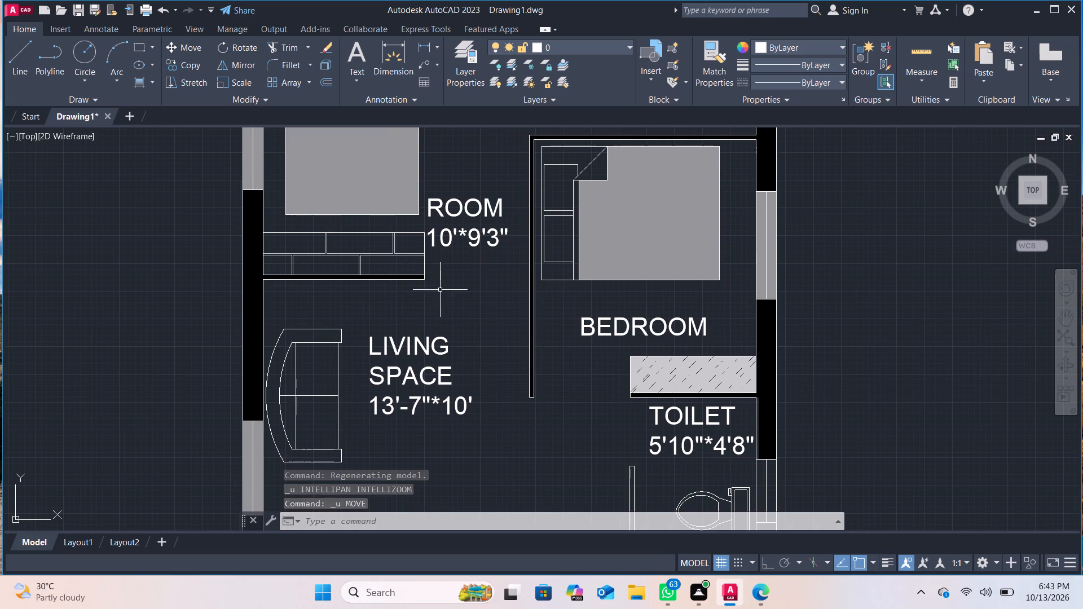
{"action": "left_click", "coordinate": [357, 246]}
{"action": "left_click", "coordinate": [357, 246]}
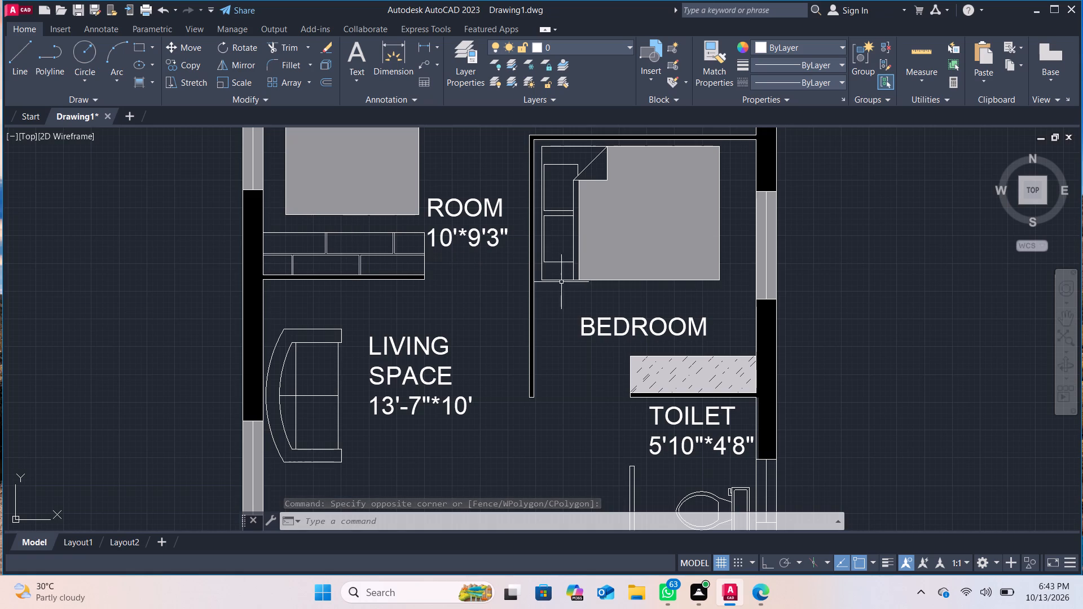
{"action": "scroll", "coordinate": [496, 254], "scroll_direction": "down", "scroll_amount": 1}
{"action": "middle_click_drag", "start_coordinate": [494, 179], "coordinate": [497, 296]}
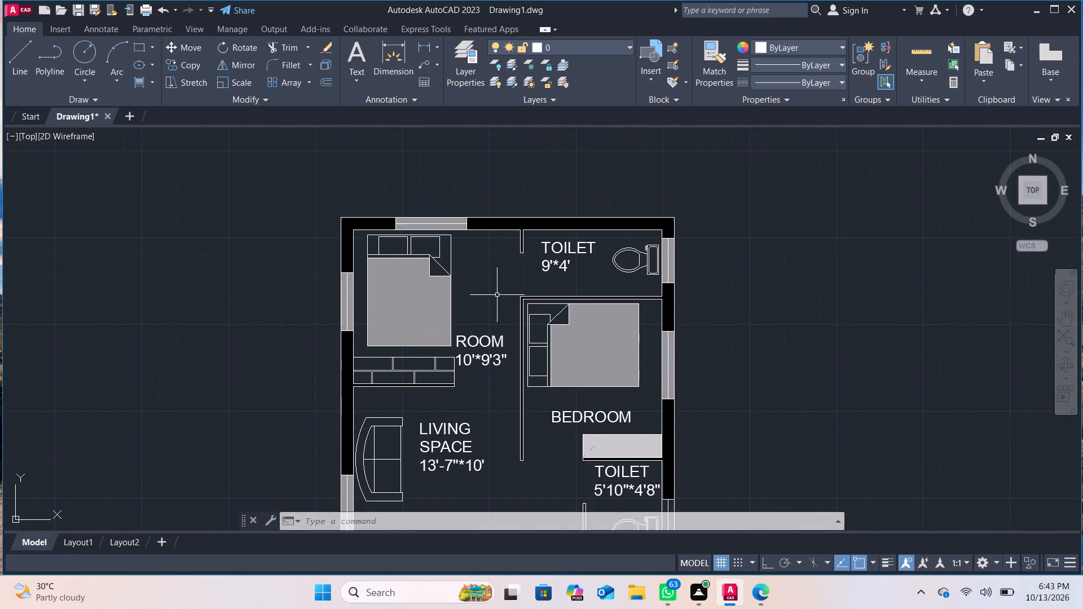
{"action": "scroll", "coordinate": [497, 292], "scroll_direction": "up", "scroll_amount": 1}
{"action": "scroll", "coordinate": [492, 290], "scroll_direction": "down", "scroll_amount": 1}
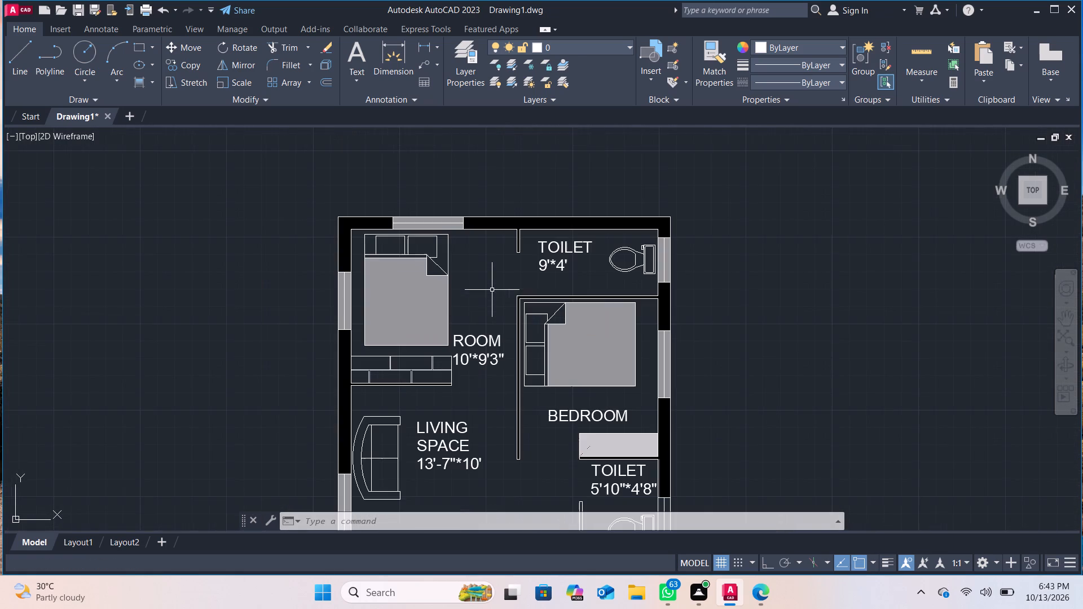
{"action": "scroll", "coordinate": [485, 299], "scroll_direction": "down", "scroll_amount": 1}
{"action": "middle_click_drag", "start_coordinate": [719, 352], "coordinate": [679, 275]}
{"action": "scroll", "coordinate": [716, 350], "scroll_direction": "up", "scroll_amount": 1}
{"action": "scroll", "coordinate": [674, 263], "scroll_direction": "up", "scroll_amount": 1}
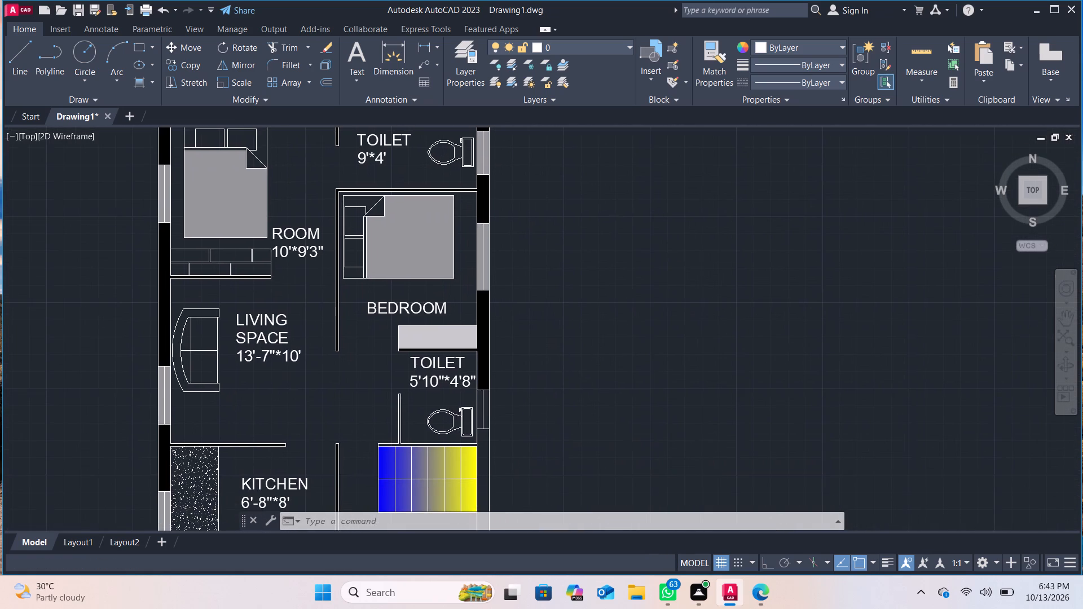
{"action": "middle_click_drag", "start_coordinate": [397, 224], "coordinate": [661, 280]}
{"action": "scroll", "coordinate": [661, 280], "scroll_direction": "up", "scroll_amount": 1}
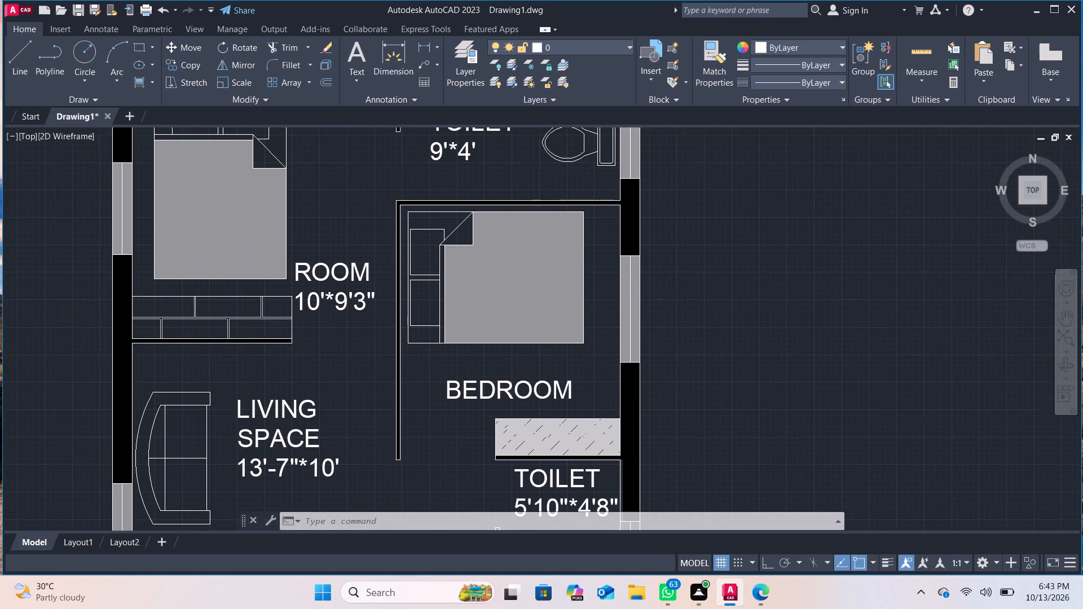
{"action": "scroll", "coordinate": [659, 278], "scroll_direction": "down", "scroll_amount": 3}
{"action": "middle_click", "coordinate": [702, 329]}
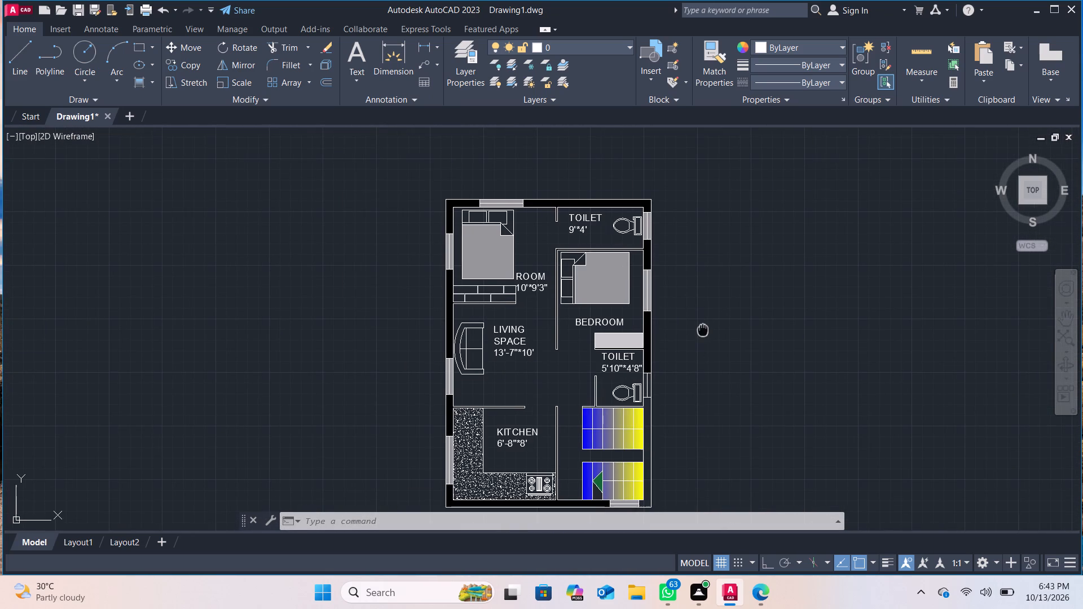
{"action": "scroll", "coordinate": [702, 324], "scroll_direction": "up", "scroll_amount": 1}
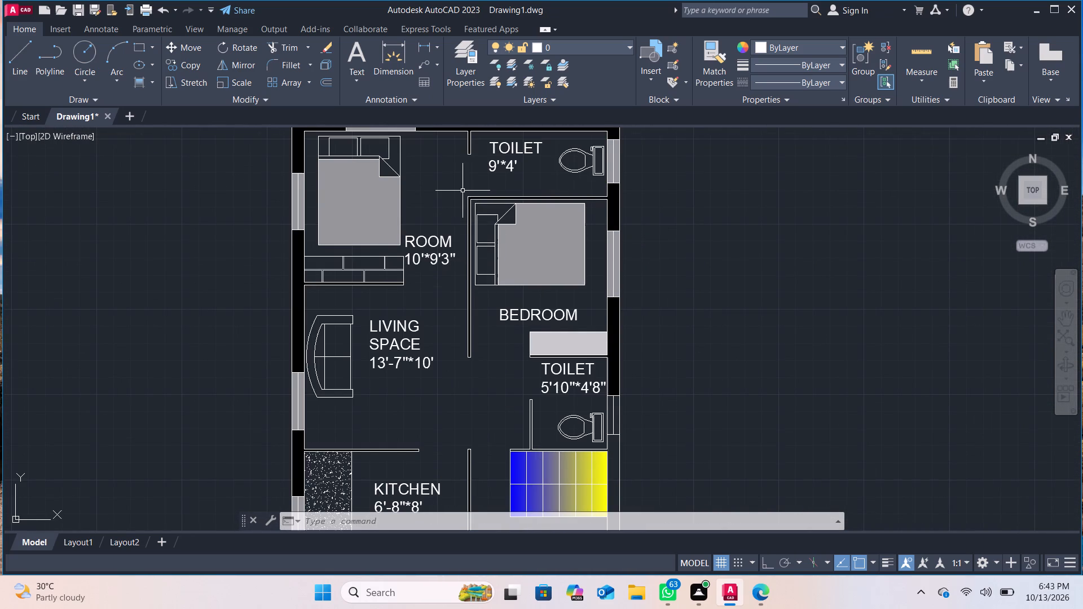
{"action": "middle_click_drag", "start_coordinate": [460, 189], "coordinate": [455, 266]}
{"action": "scroll", "coordinate": [446, 251], "scroll_direction": "up", "scroll_amount": 1}
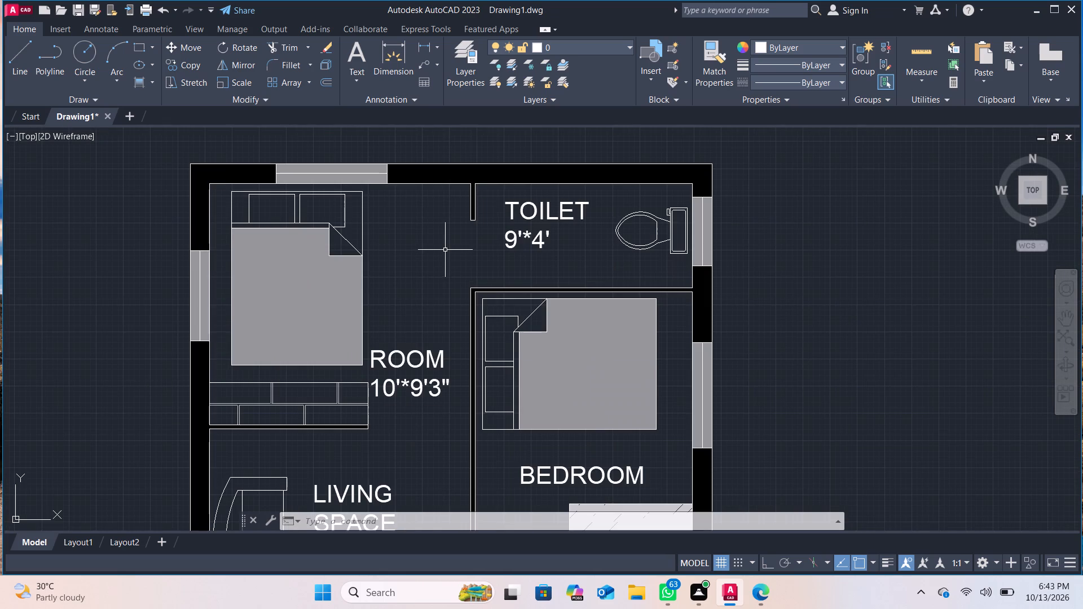
{"action": "scroll", "coordinate": [439, 259], "scroll_direction": "down", "scroll_amount": 1}
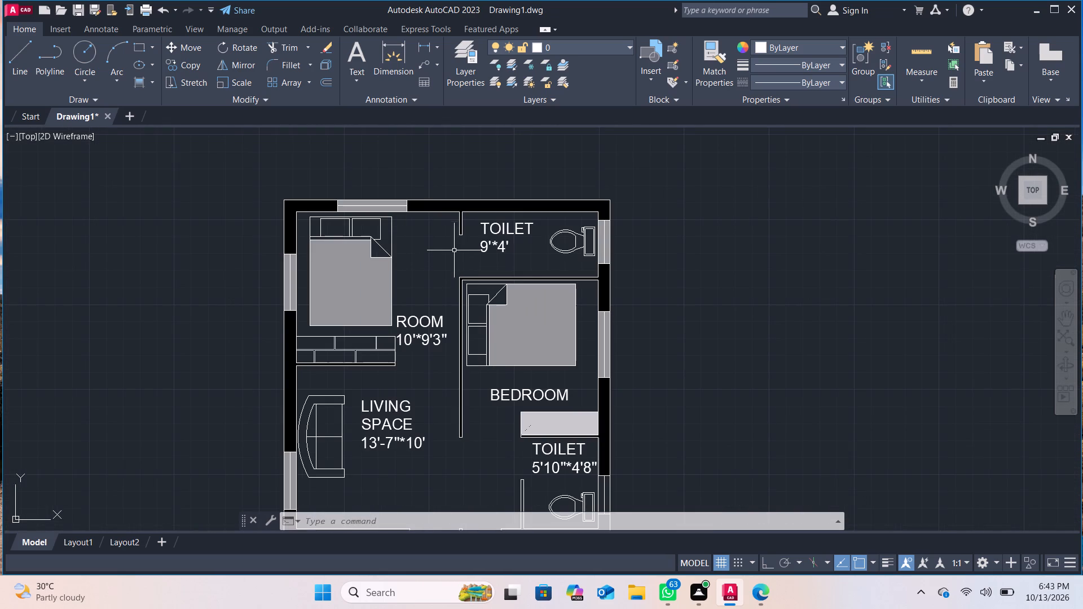
{"action": "scroll", "coordinate": [448, 253], "scroll_direction": "down", "scroll_amount": 2}
{"action": "scroll", "coordinate": [454, 341], "scroll_direction": "down", "scroll_amount": 1}
{"action": "scroll", "coordinate": [454, 341], "scroll_direction": "up", "scroll_amount": 4}
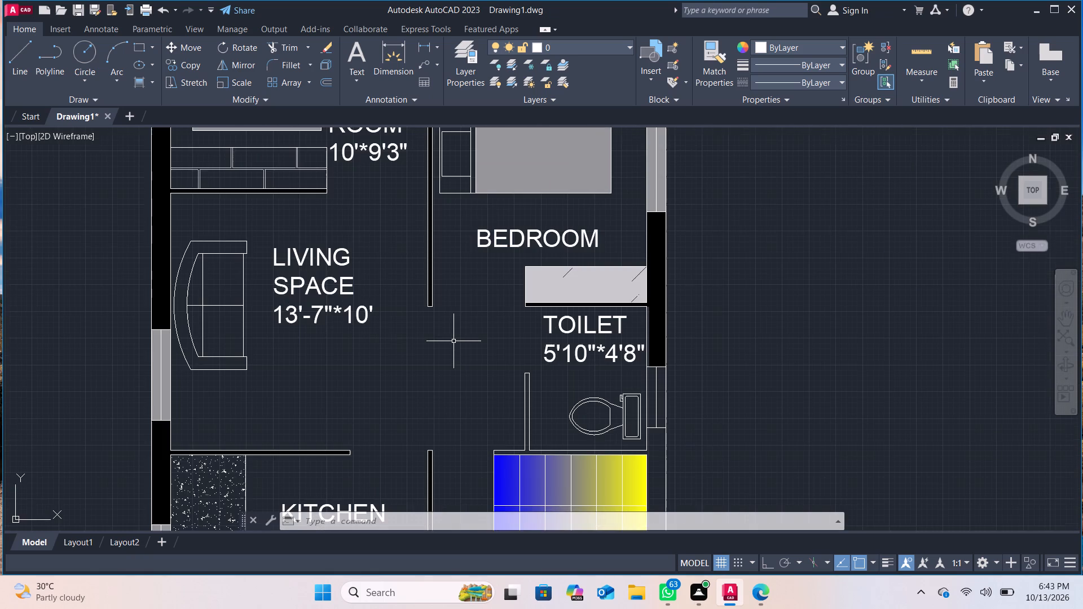
{"action": "middle_click_drag", "start_coordinate": [456, 346], "coordinate": [458, 445]}
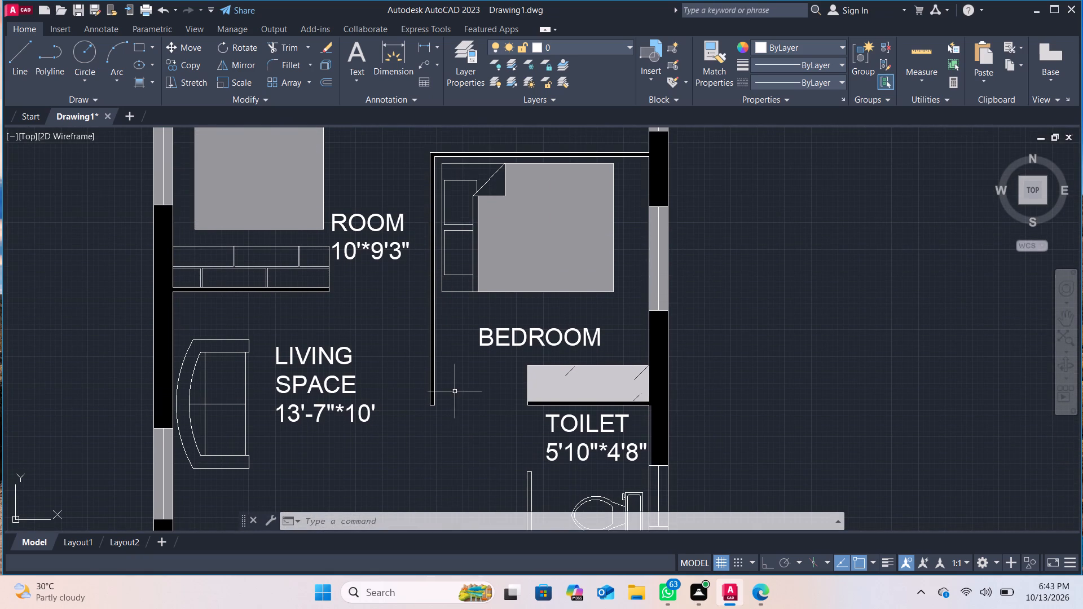
{"action": "scroll", "coordinate": [455, 391], "scroll_direction": "up", "scroll_amount": 2}
{"action": "scroll", "coordinate": [457, 394], "scroll_direction": "down", "scroll_amount": 1}
{"action": "middle_click_drag", "start_coordinate": [457, 443], "coordinate": [457, 457]}
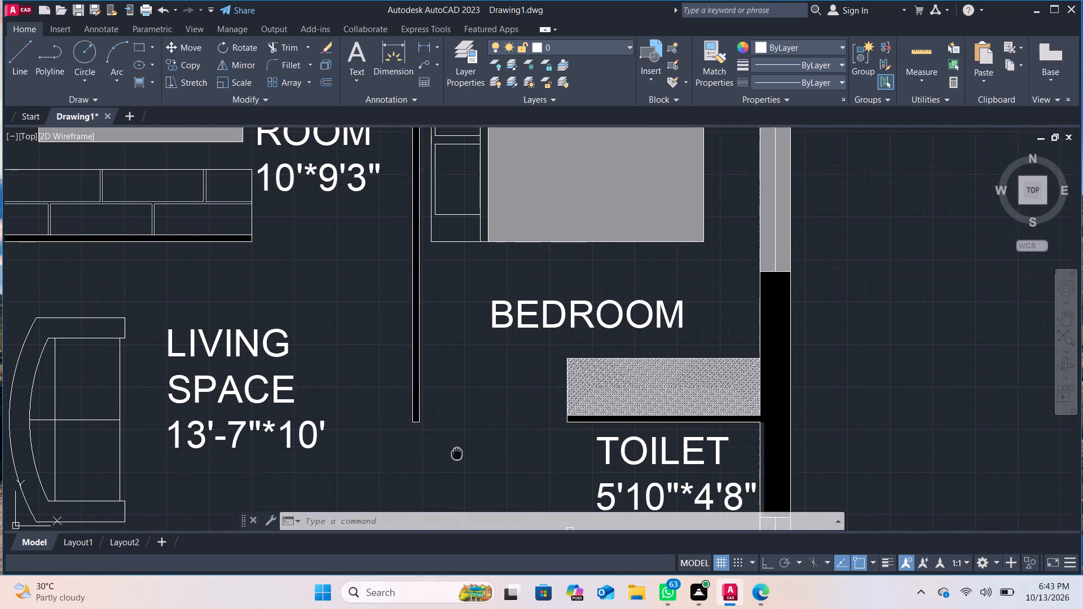
{"action": "middle_click_drag", "start_coordinate": [457, 457], "coordinate": [467, 482]}
{"action": "scroll", "coordinate": [522, 450], "scroll_direction": "down", "scroll_amount": 1}
{"action": "middle_click_drag", "start_coordinate": [522, 450], "coordinate": [530, 549]}
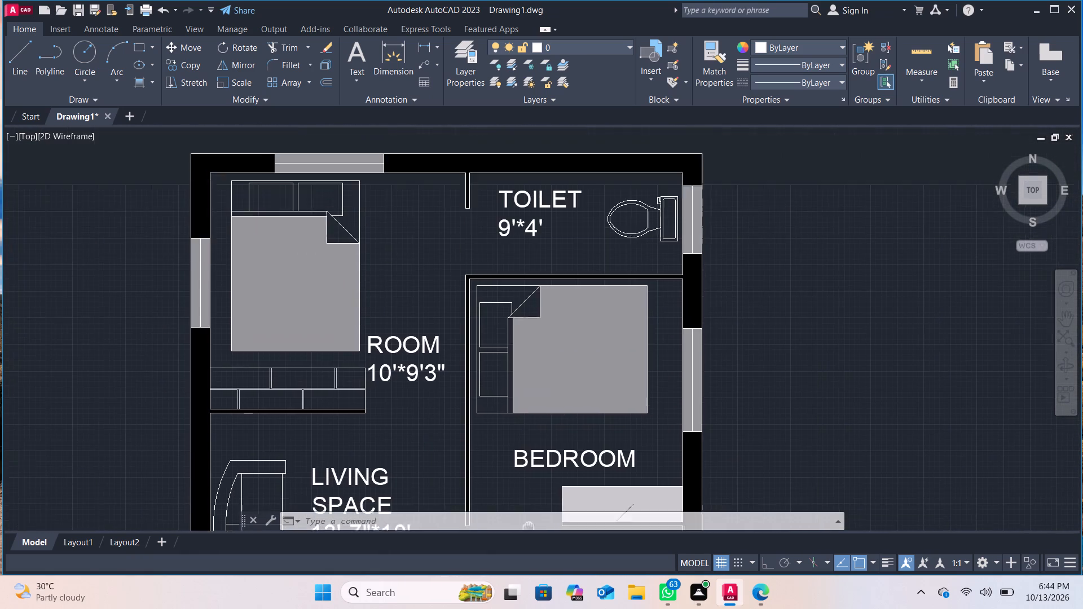
{"action": "middle_click_drag", "start_coordinate": [530, 549], "coordinate": [531, 552]}
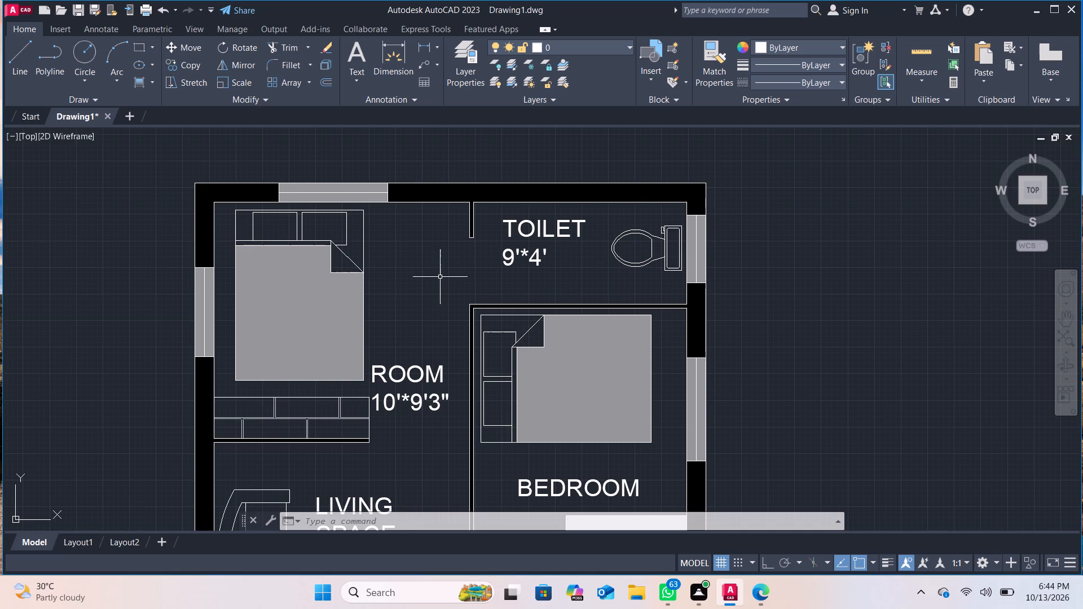
{"action": "scroll", "coordinate": [395, 237], "scroll_direction": "down", "scroll_amount": 2}
{"action": "scroll", "coordinate": [395, 237], "scroll_direction": "up", "scroll_amount": 2}
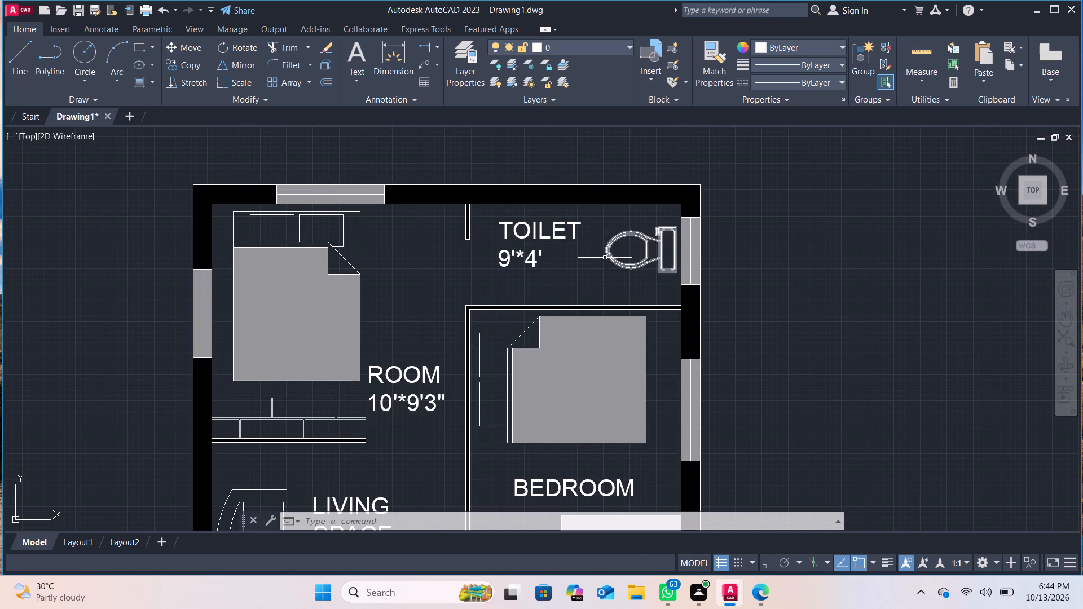
{"action": "scroll", "coordinate": [480, 247], "scroll_direction": "down", "scroll_amount": 2}
{"action": "scroll", "coordinate": [479, 249], "scroll_direction": "up", "scroll_amount": 4}
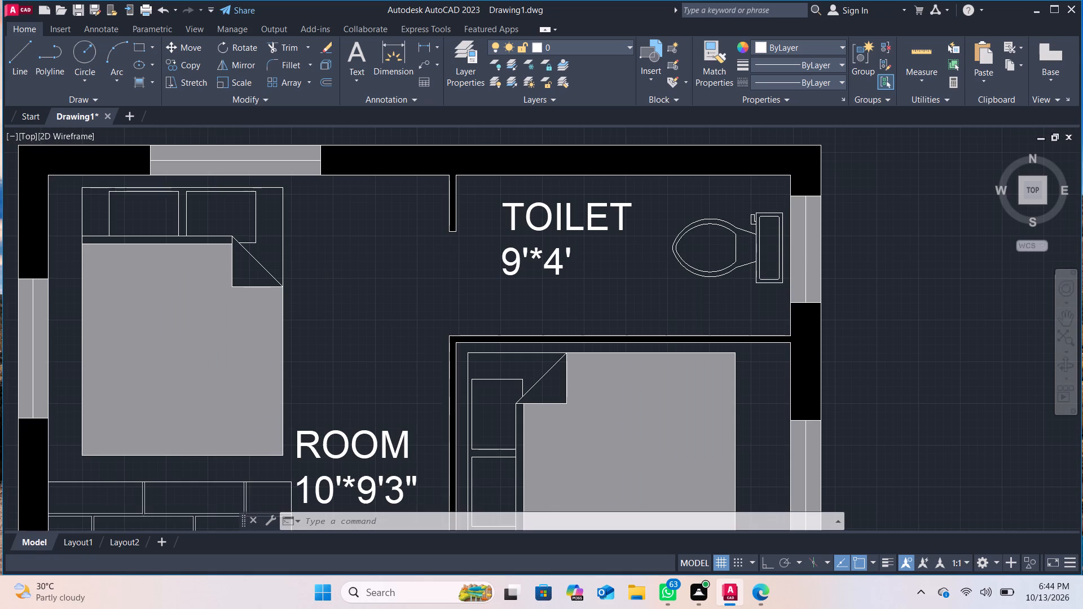
{"action": "scroll", "coordinate": [479, 251], "scroll_direction": "down", "scroll_amount": 1}
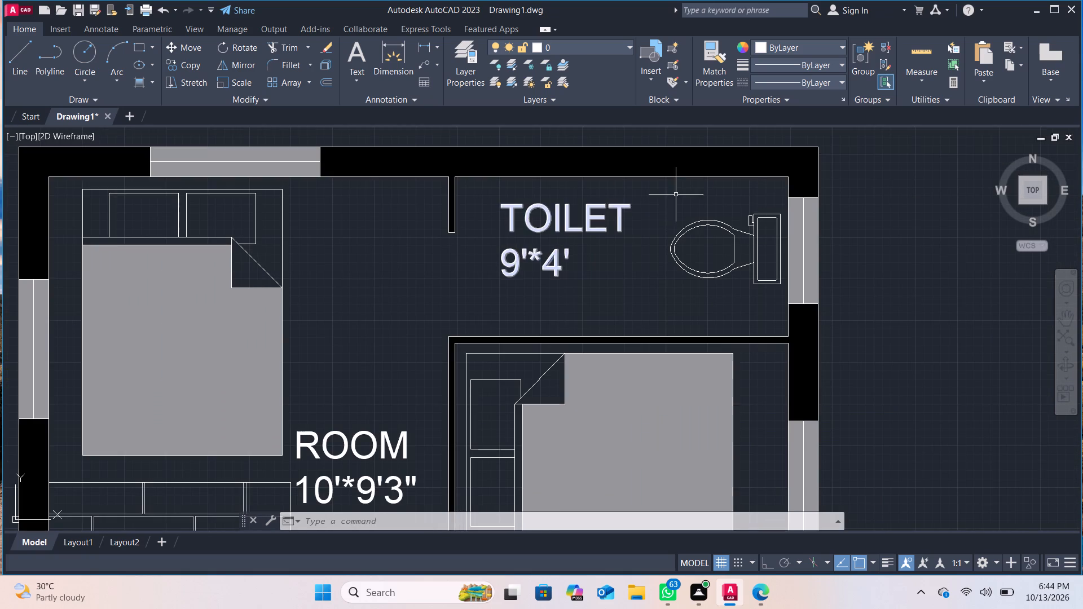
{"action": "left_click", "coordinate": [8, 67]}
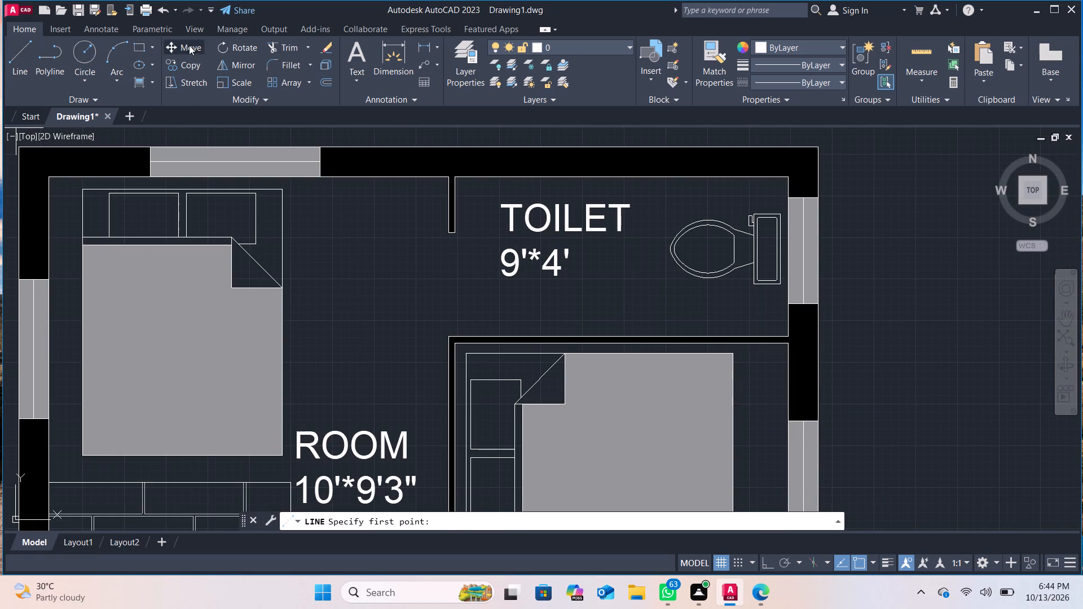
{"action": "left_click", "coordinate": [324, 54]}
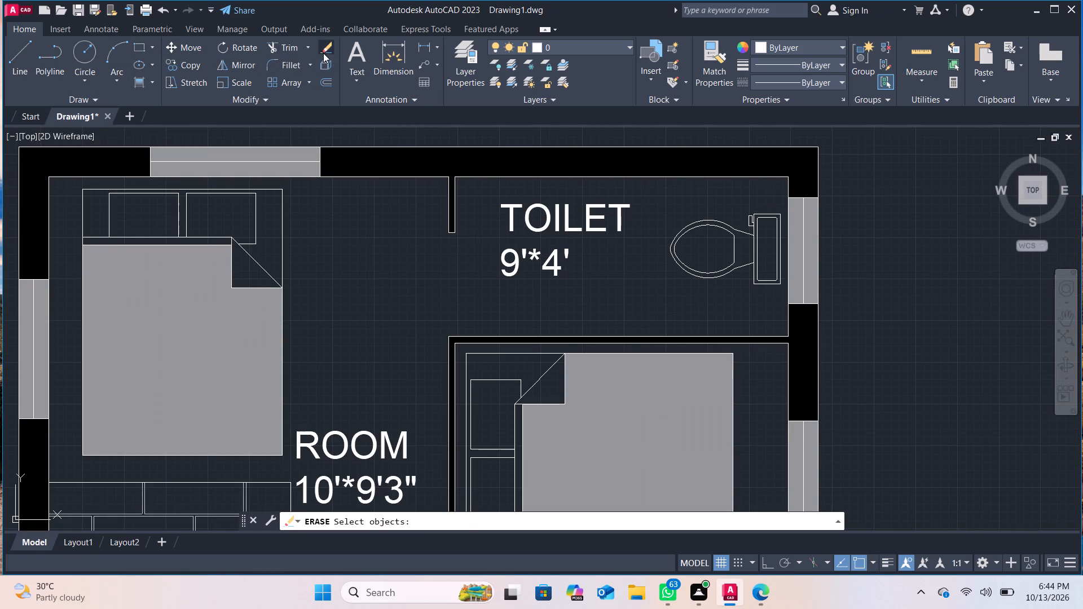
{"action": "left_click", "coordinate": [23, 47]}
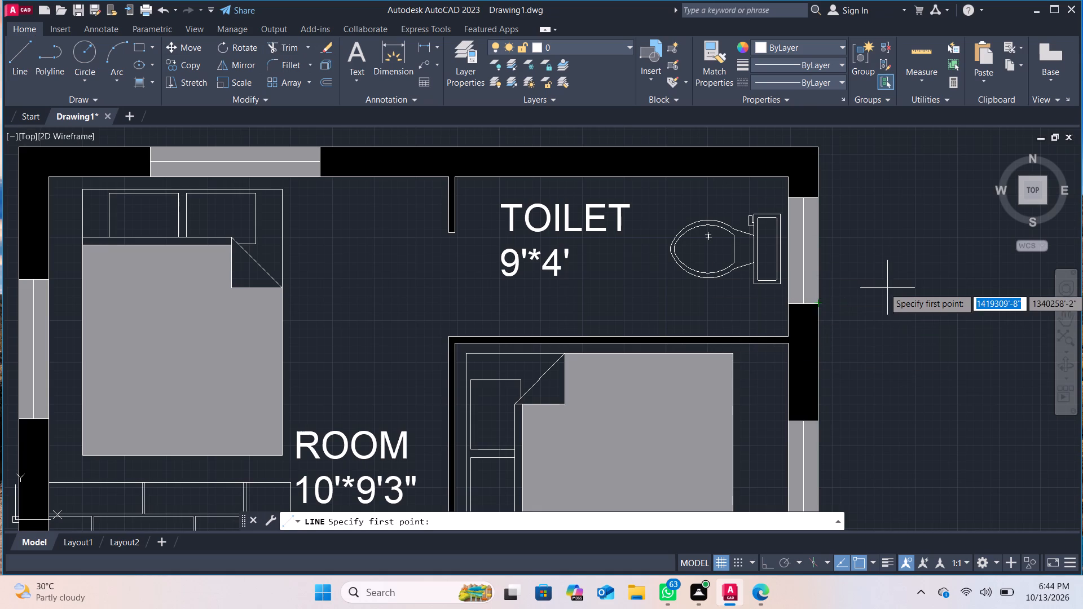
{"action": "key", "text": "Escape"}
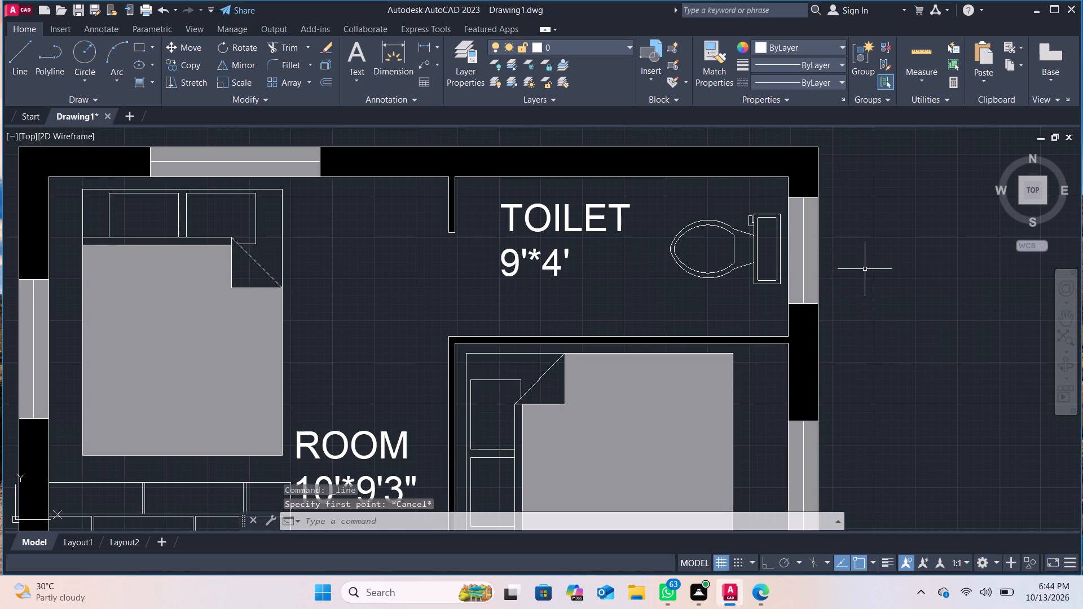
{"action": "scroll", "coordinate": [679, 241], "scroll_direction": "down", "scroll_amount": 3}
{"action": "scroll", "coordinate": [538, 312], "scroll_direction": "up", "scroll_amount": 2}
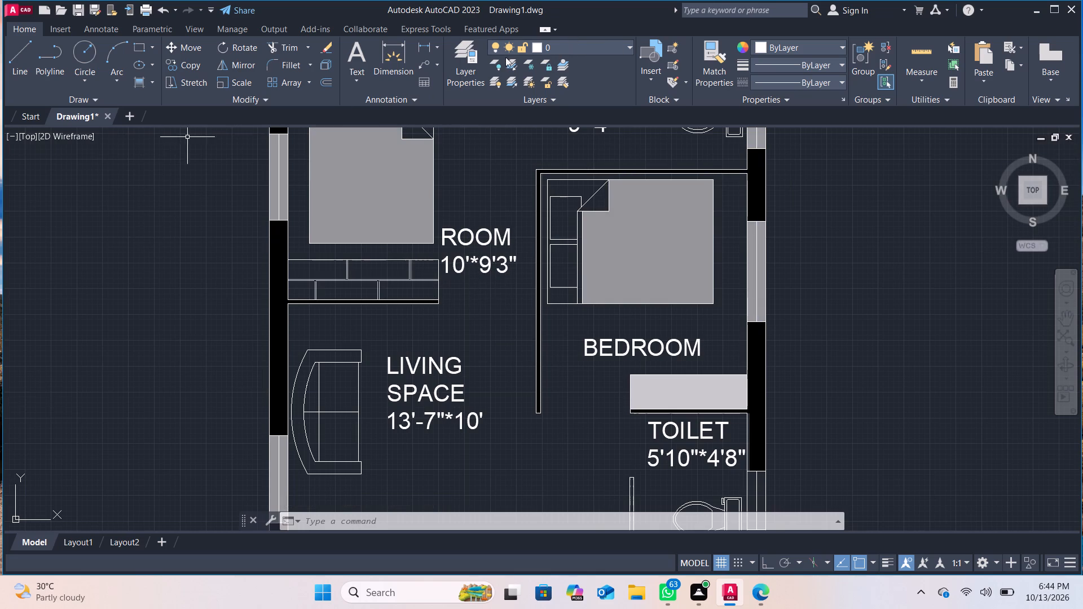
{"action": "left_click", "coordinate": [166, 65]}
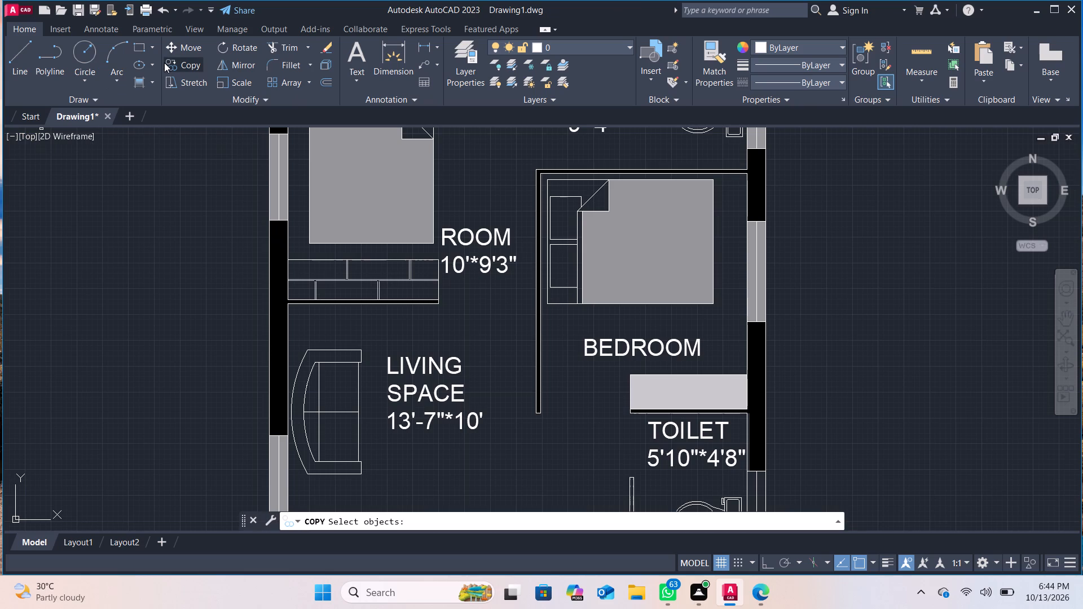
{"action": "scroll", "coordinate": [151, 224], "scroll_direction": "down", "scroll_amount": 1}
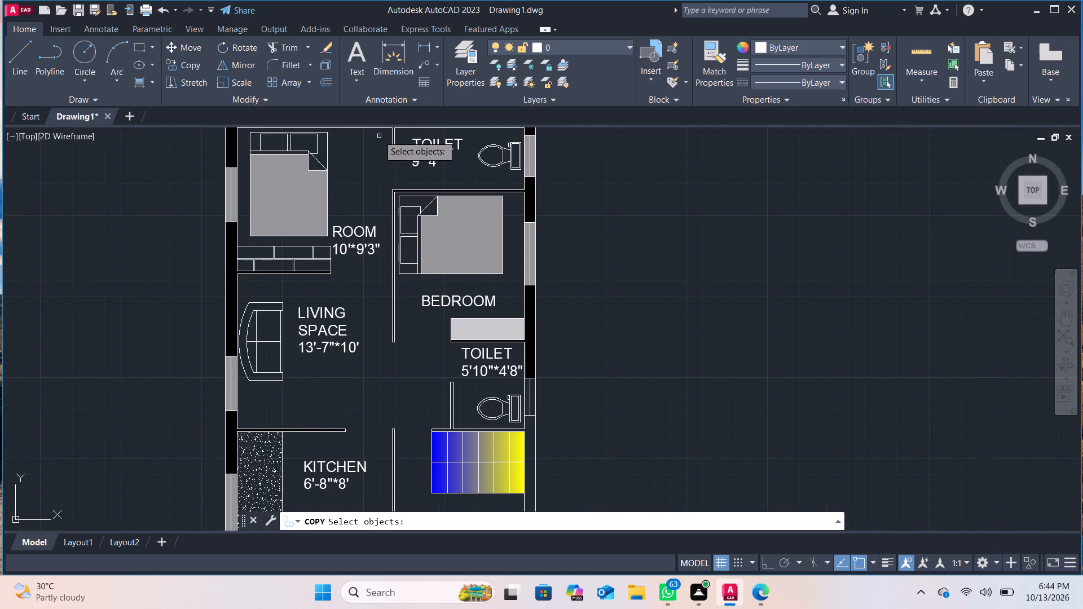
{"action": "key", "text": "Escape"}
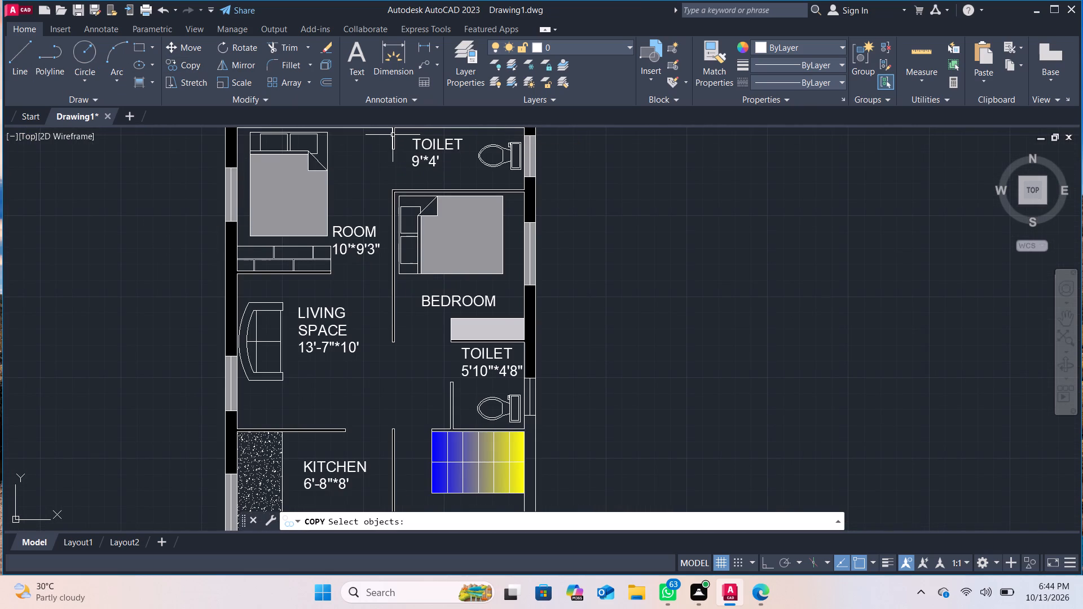
Look over the floor plan as a whole and up close around the living space, bedroom and toilets.
{"action": "scroll", "coordinate": [352, 337], "scroll_direction": "up", "scroll_amount": 4}
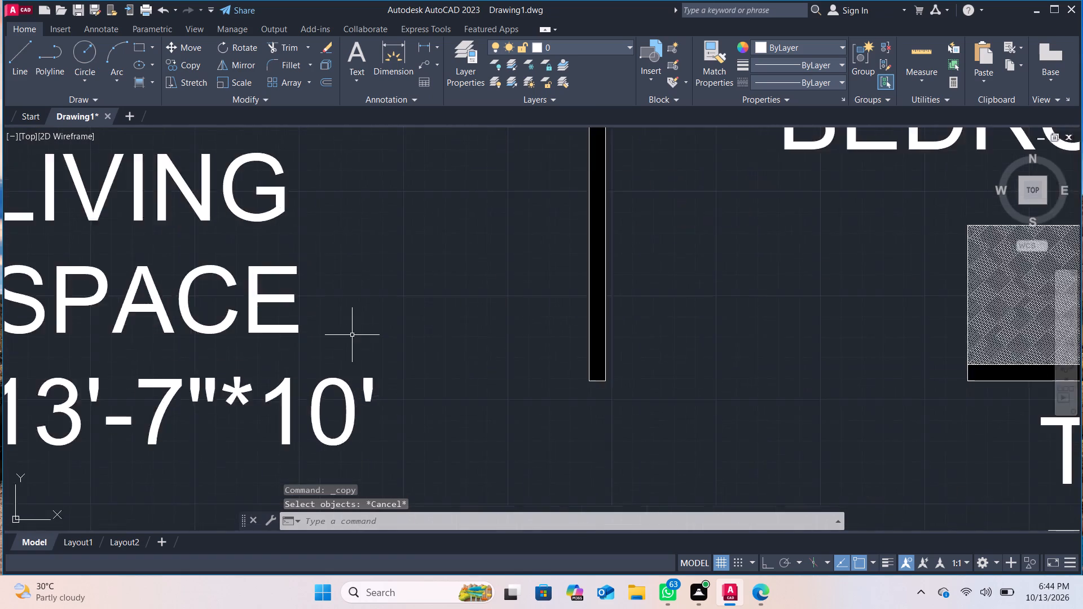
{"action": "scroll", "coordinate": [352, 334], "scroll_direction": "down", "scroll_amount": 3}
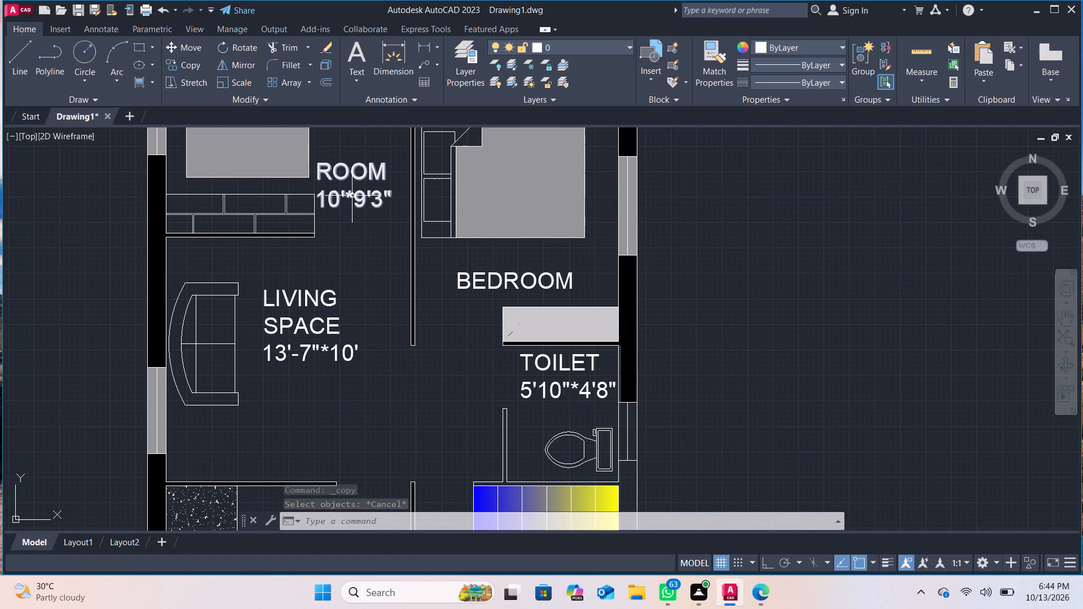
{"action": "scroll", "coordinate": [378, 394], "scroll_direction": "down", "scroll_amount": 3}
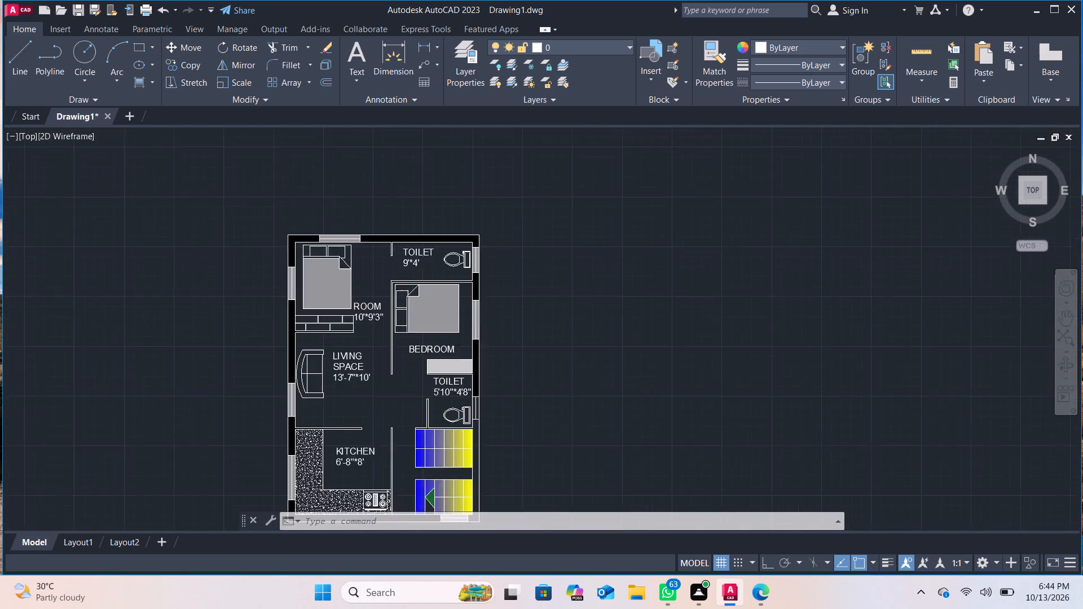
{"action": "scroll", "coordinate": [377, 394], "scroll_direction": "up", "scroll_amount": 3}
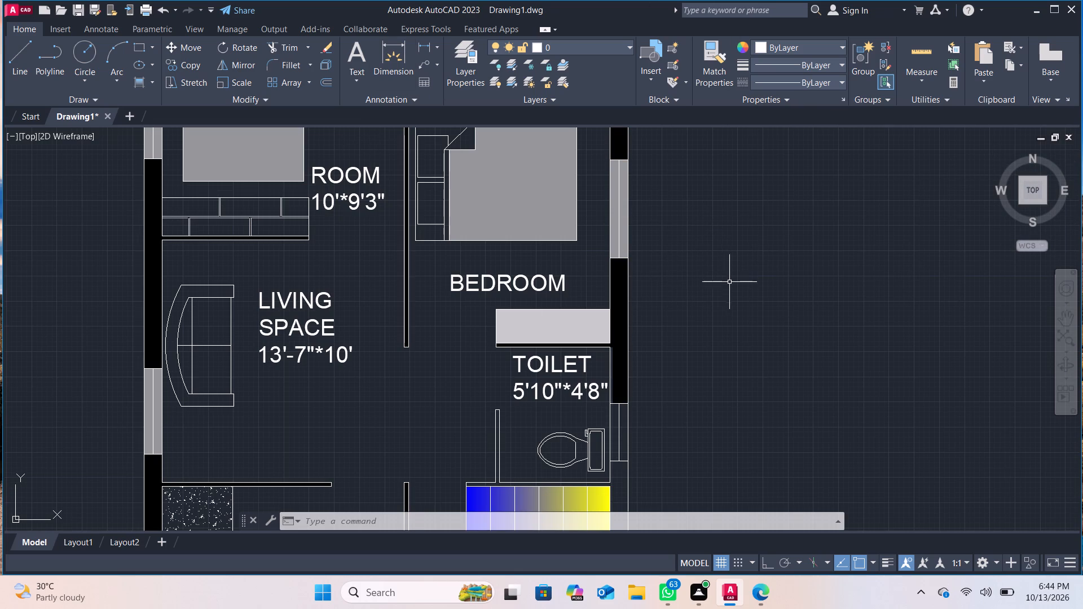
{"action": "left_click_drag", "start_coordinate": [778, 287], "coordinate": [968, 263]}
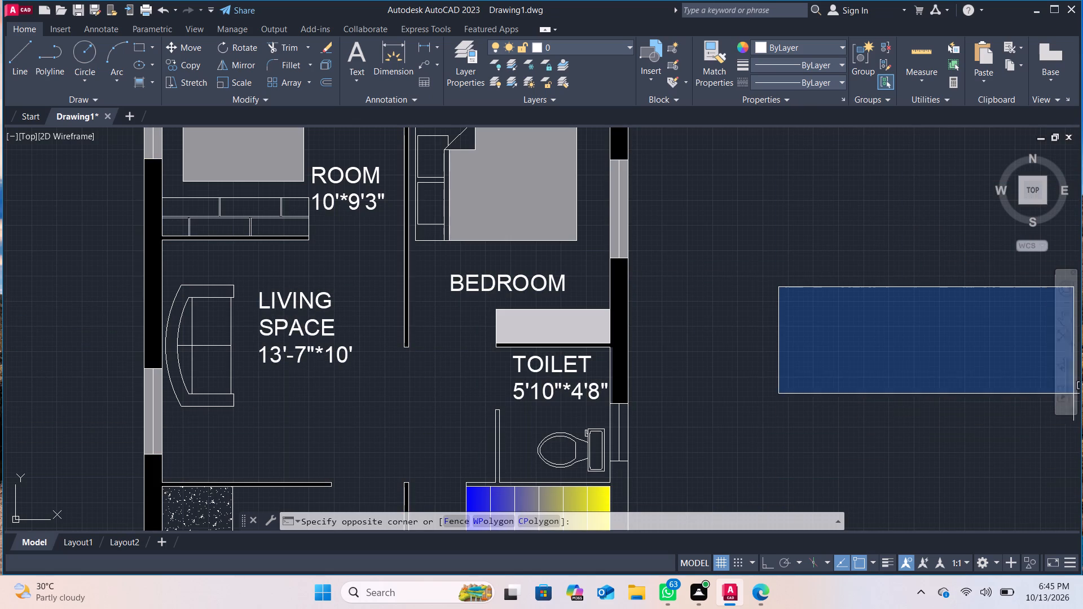
{"action": "left_click_drag", "start_coordinate": [1040, 369], "coordinate": [998, 392]}
{"action": "scroll", "coordinate": [862, 418], "scroll_direction": "down", "scroll_amount": 3}
{"action": "scroll", "coordinate": [862, 418], "scroll_direction": "up", "scroll_amount": 2}
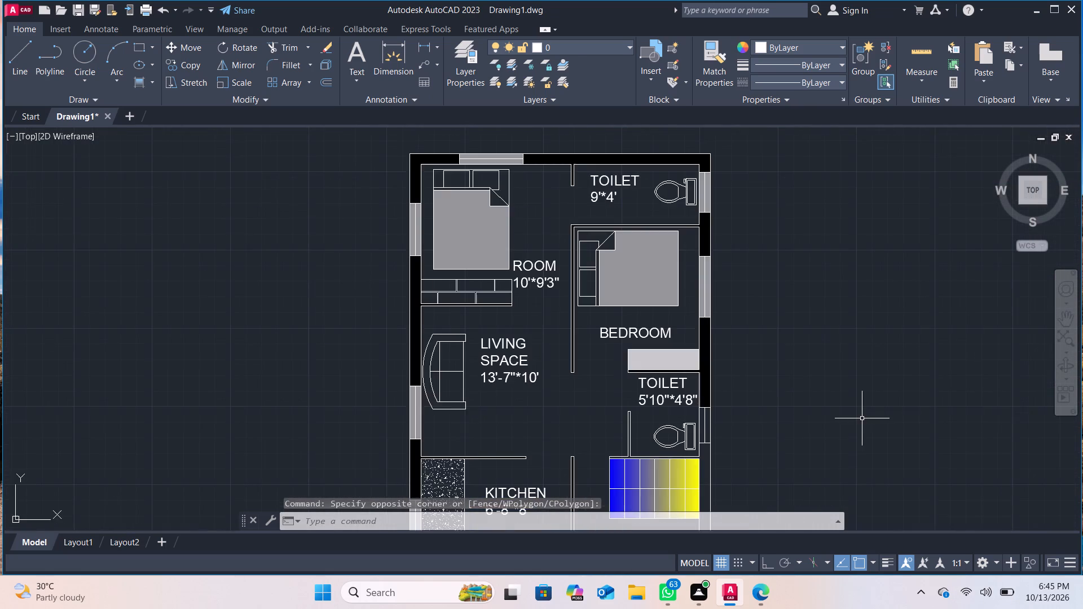
{"action": "scroll", "coordinate": [862, 418], "scroll_direction": "up", "scroll_amount": 2}
{"action": "scroll", "coordinate": [862, 418], "scroll_direction": "down", "scroll_amount": 4}
{"action": "middle_click_drag", "start_coordinate": [861, 418], "coordinate": [825, 403]}
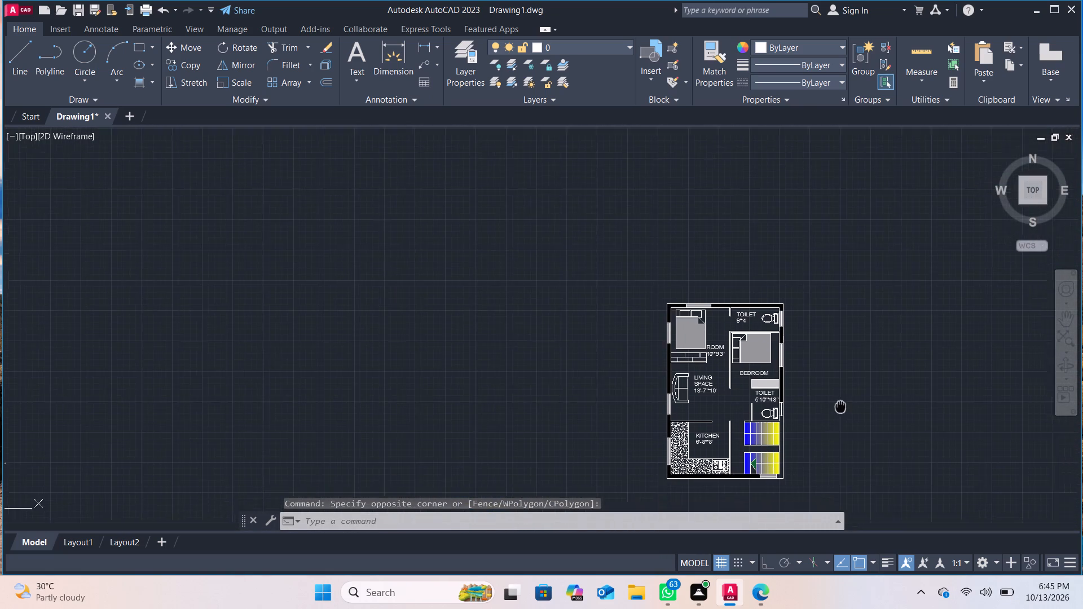
{"action": "middle_click_drag", "start_coordinate": [825, 403], "coordinate": [477, 354]}
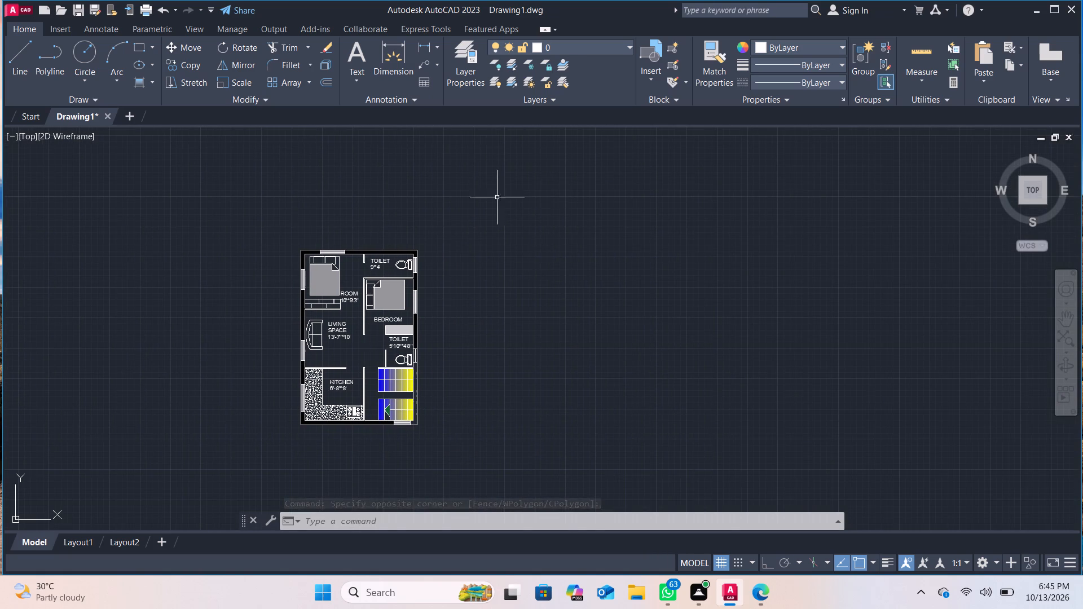
{"action": "left_click", "coordinate": [222, 214]}
{"action": "left_click_drag", "start_coordinate": [222, 214], "coordinate": [233, 220]}
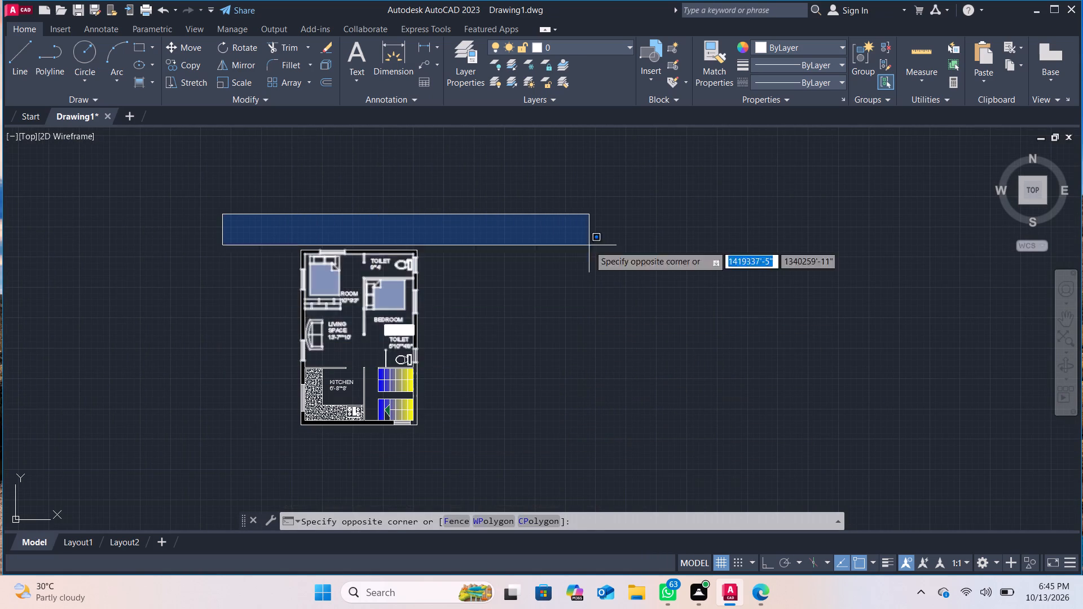
{"action": "left_click", "coordinate": [171, 192]}
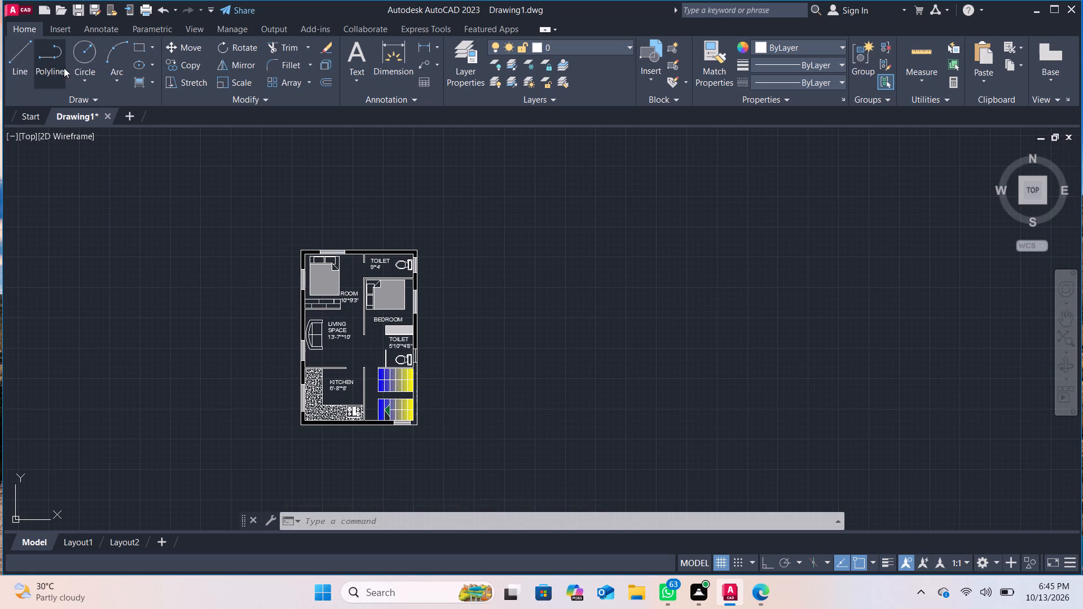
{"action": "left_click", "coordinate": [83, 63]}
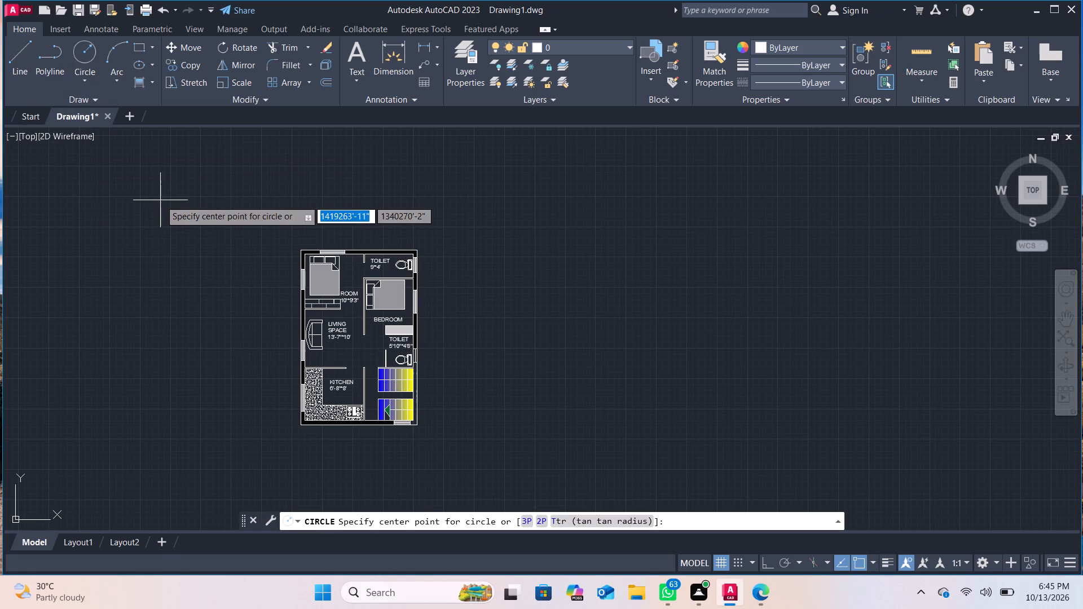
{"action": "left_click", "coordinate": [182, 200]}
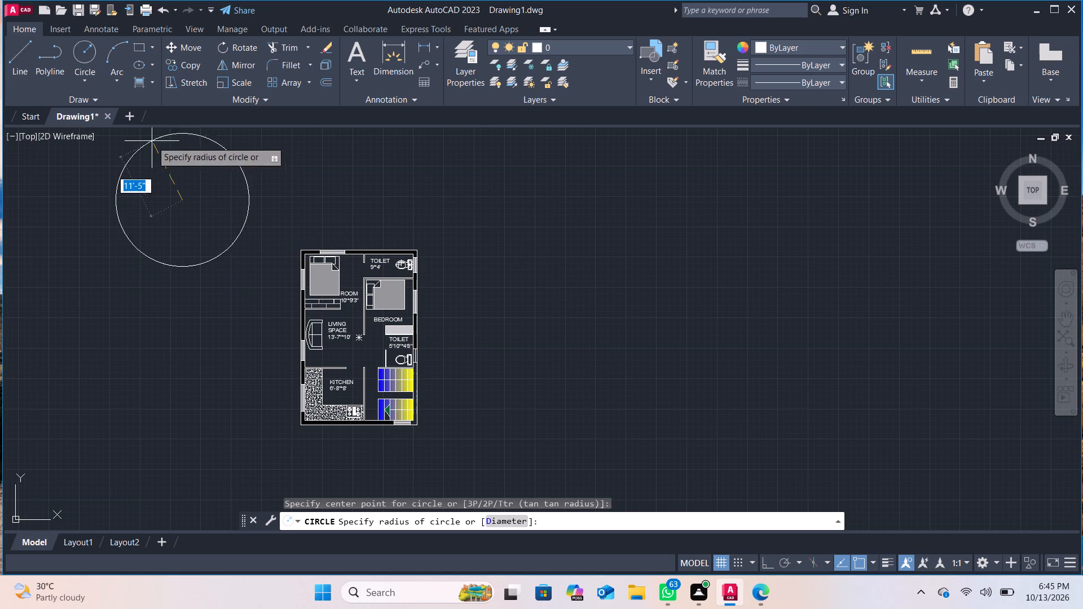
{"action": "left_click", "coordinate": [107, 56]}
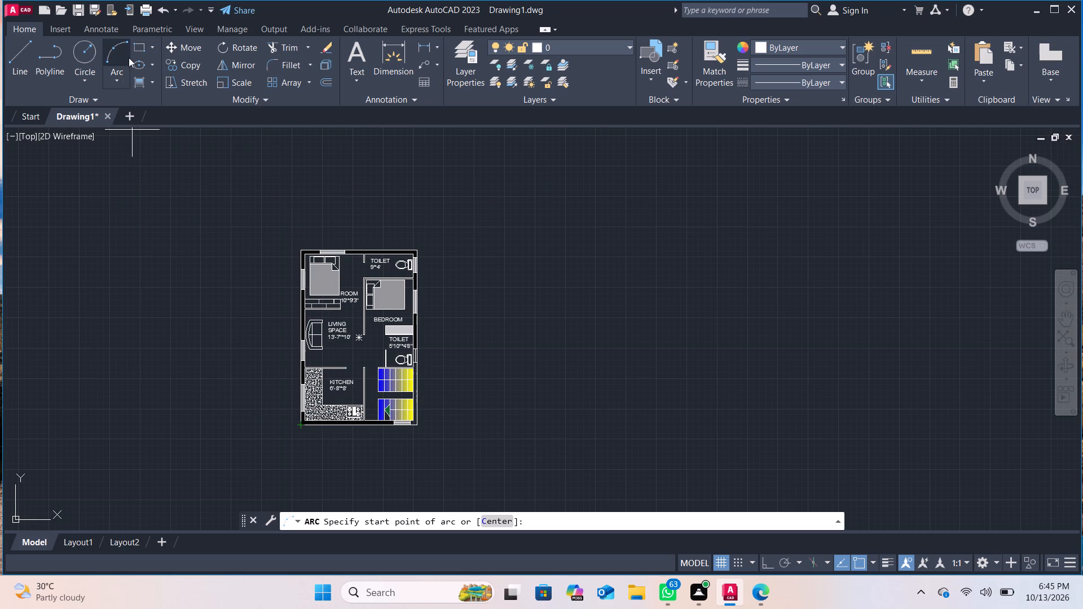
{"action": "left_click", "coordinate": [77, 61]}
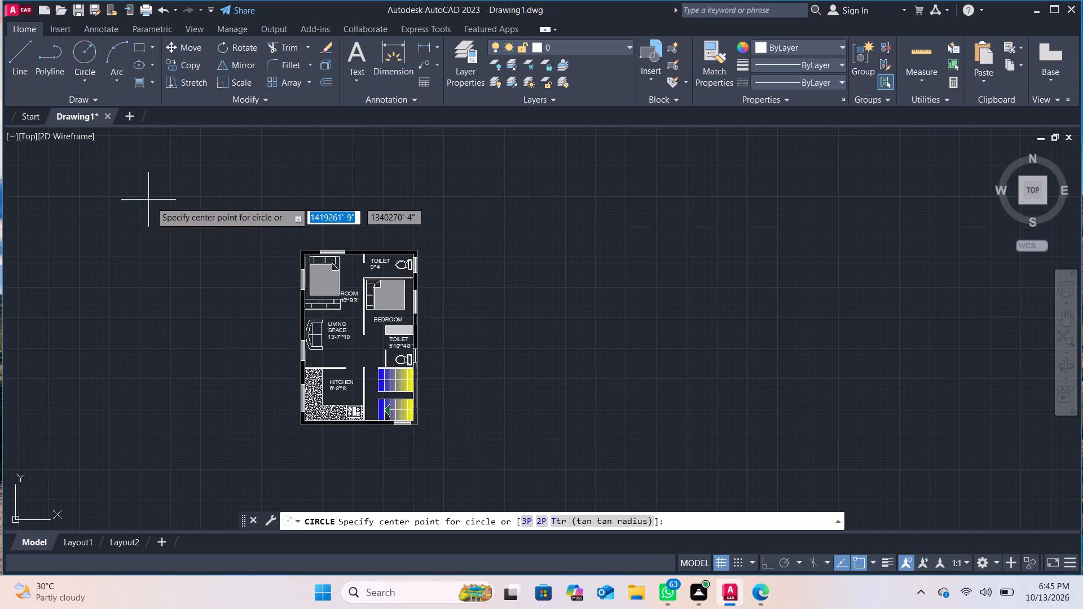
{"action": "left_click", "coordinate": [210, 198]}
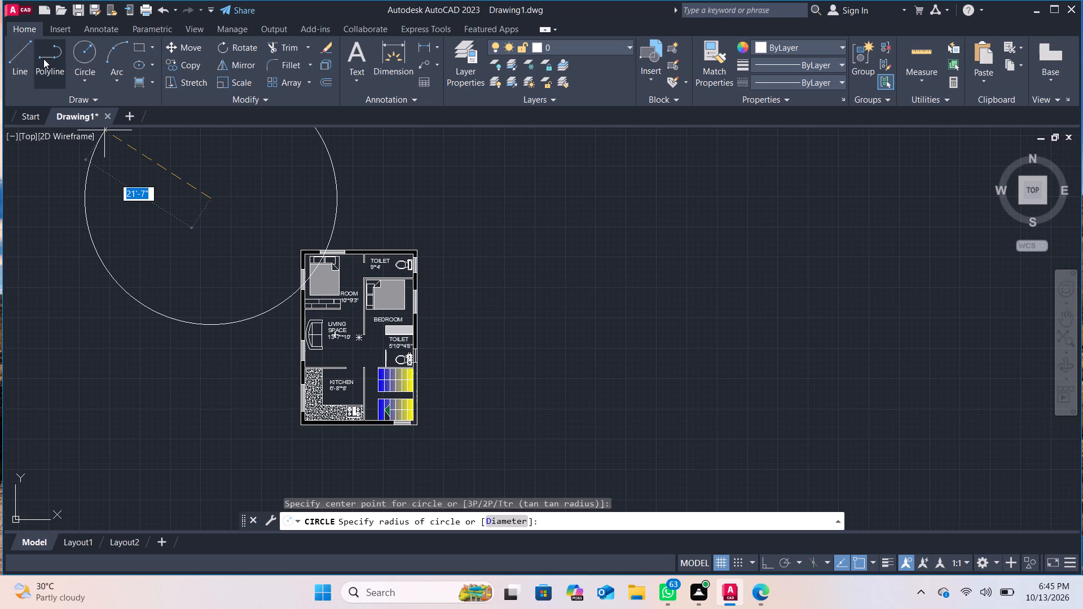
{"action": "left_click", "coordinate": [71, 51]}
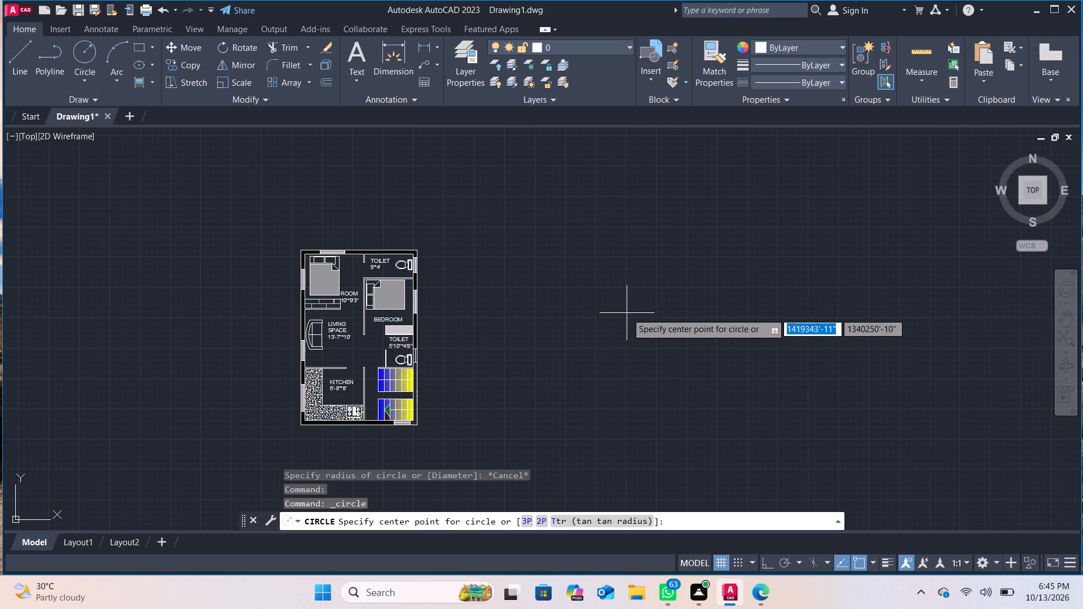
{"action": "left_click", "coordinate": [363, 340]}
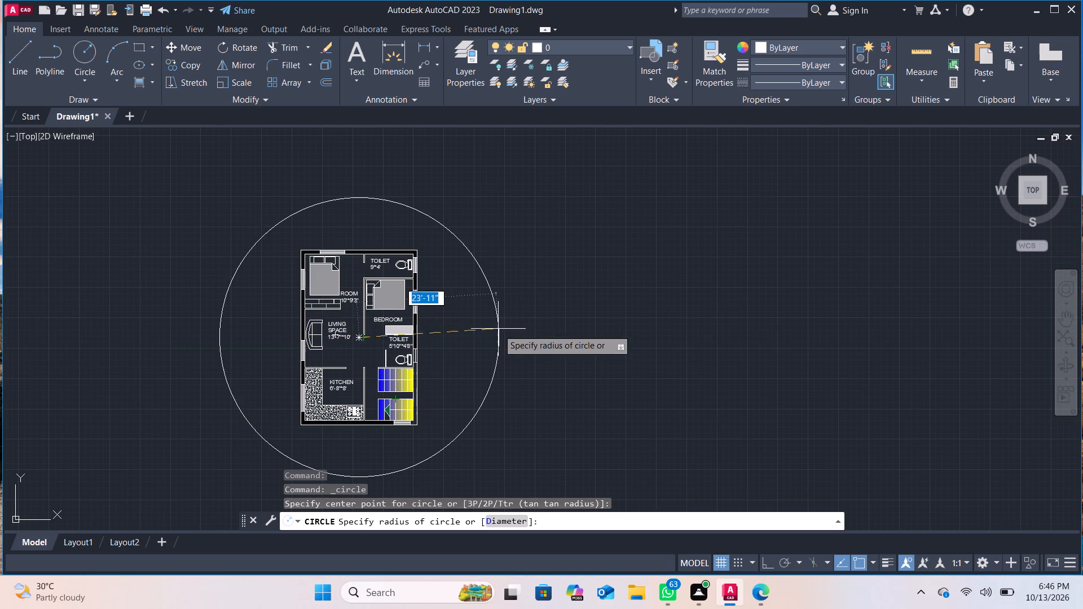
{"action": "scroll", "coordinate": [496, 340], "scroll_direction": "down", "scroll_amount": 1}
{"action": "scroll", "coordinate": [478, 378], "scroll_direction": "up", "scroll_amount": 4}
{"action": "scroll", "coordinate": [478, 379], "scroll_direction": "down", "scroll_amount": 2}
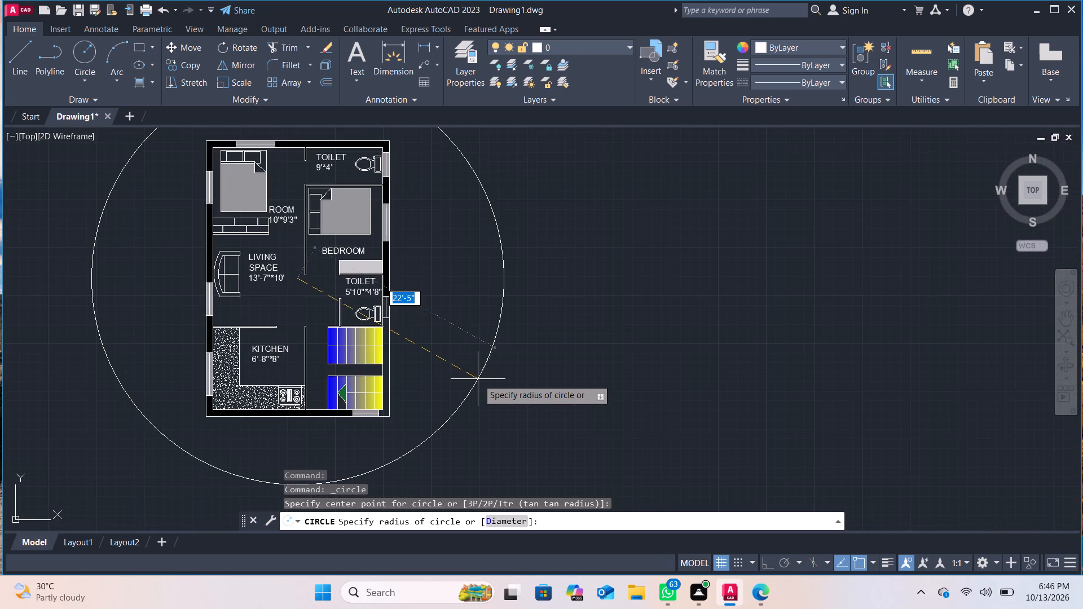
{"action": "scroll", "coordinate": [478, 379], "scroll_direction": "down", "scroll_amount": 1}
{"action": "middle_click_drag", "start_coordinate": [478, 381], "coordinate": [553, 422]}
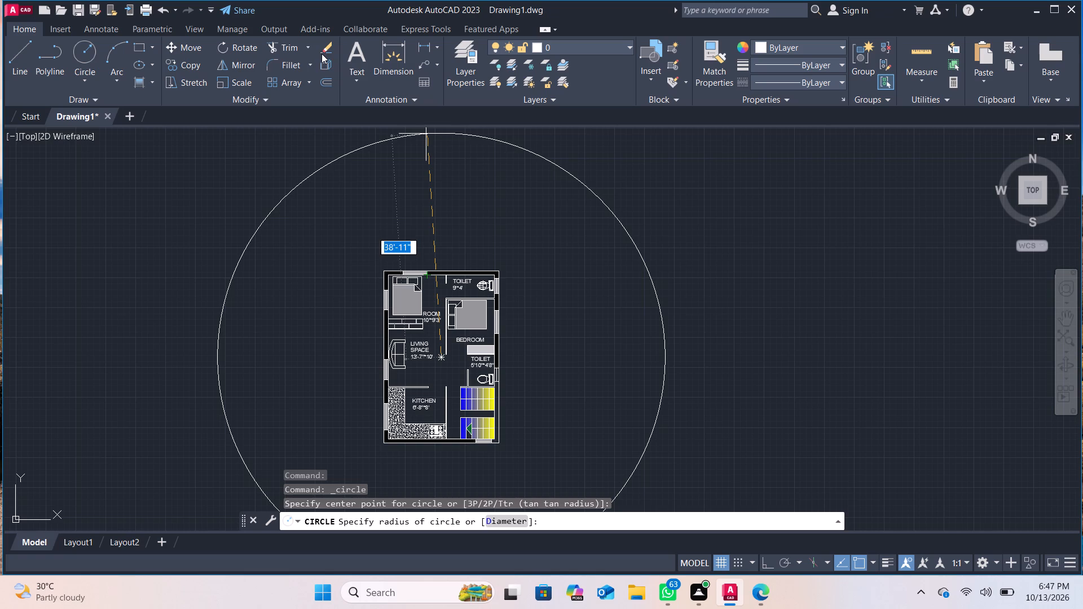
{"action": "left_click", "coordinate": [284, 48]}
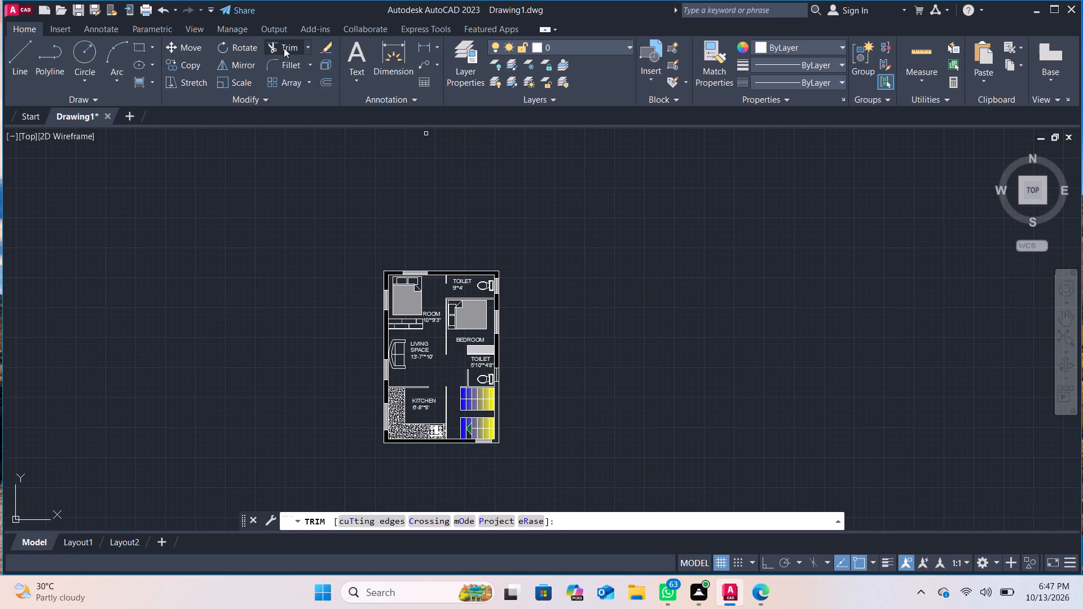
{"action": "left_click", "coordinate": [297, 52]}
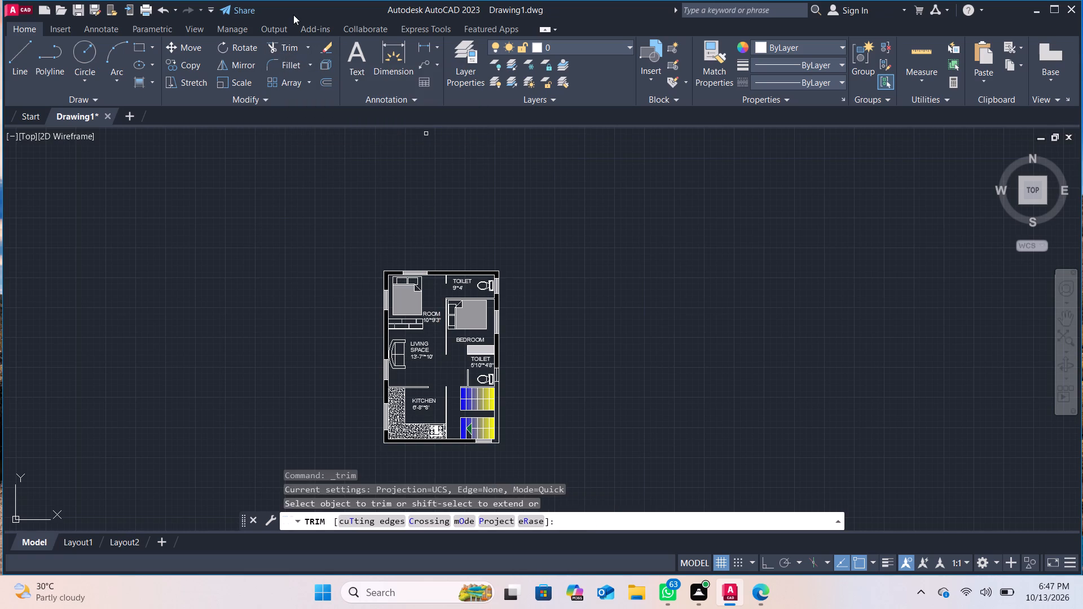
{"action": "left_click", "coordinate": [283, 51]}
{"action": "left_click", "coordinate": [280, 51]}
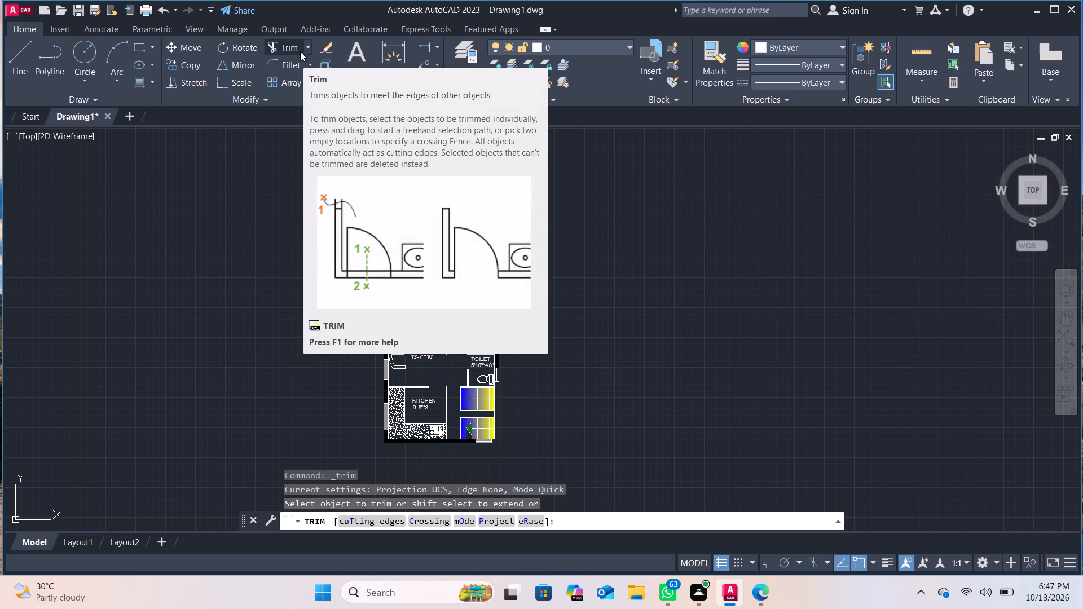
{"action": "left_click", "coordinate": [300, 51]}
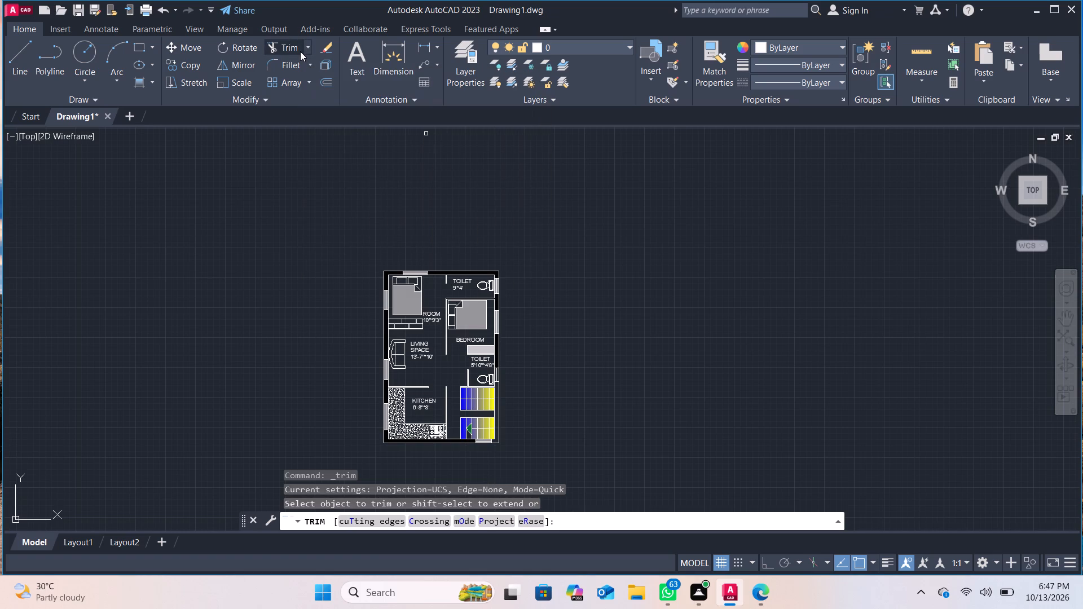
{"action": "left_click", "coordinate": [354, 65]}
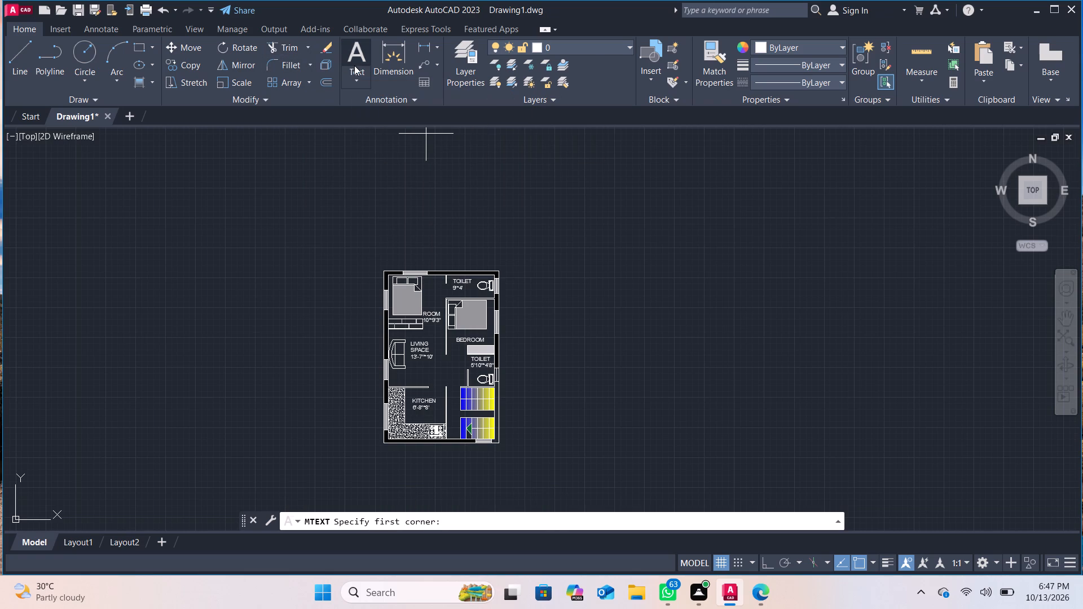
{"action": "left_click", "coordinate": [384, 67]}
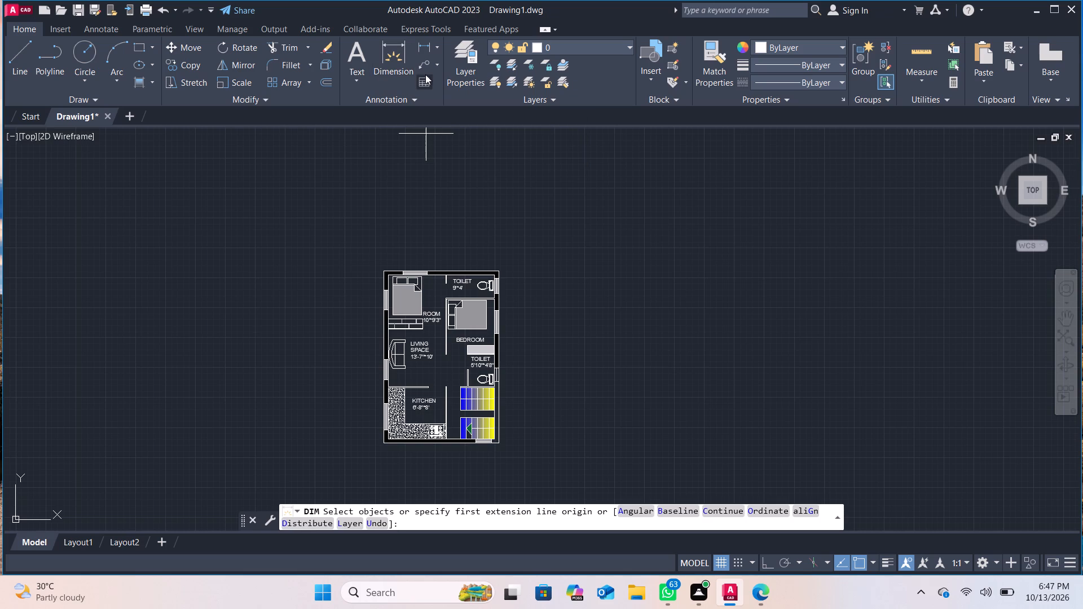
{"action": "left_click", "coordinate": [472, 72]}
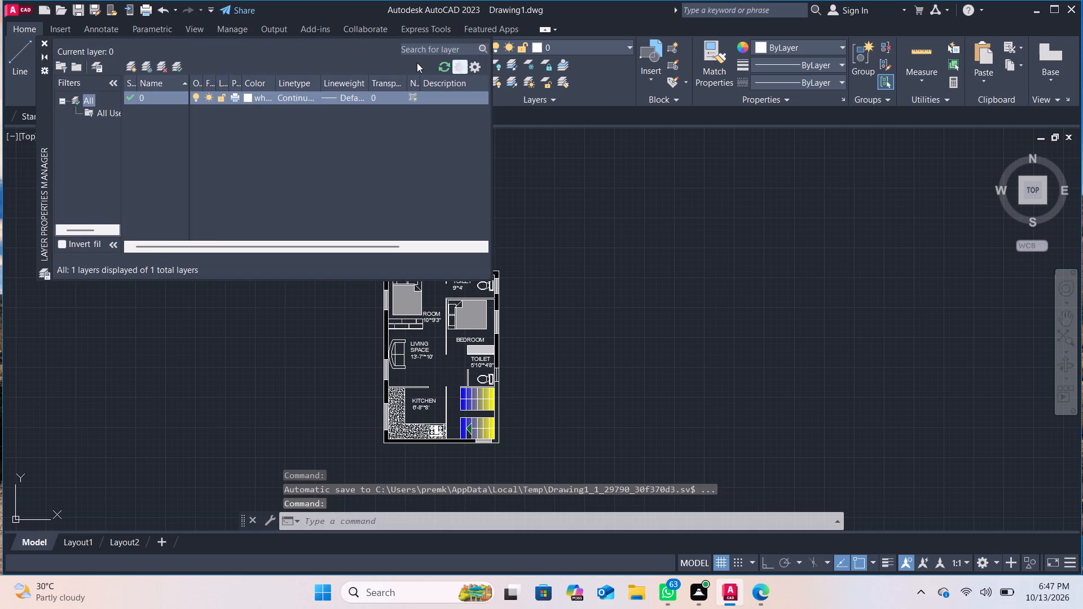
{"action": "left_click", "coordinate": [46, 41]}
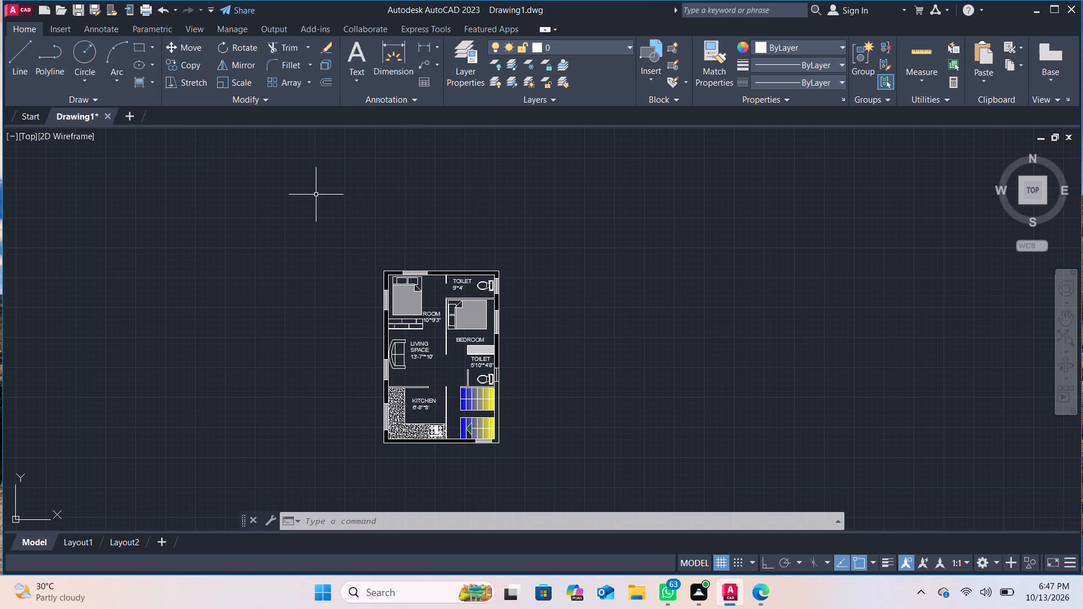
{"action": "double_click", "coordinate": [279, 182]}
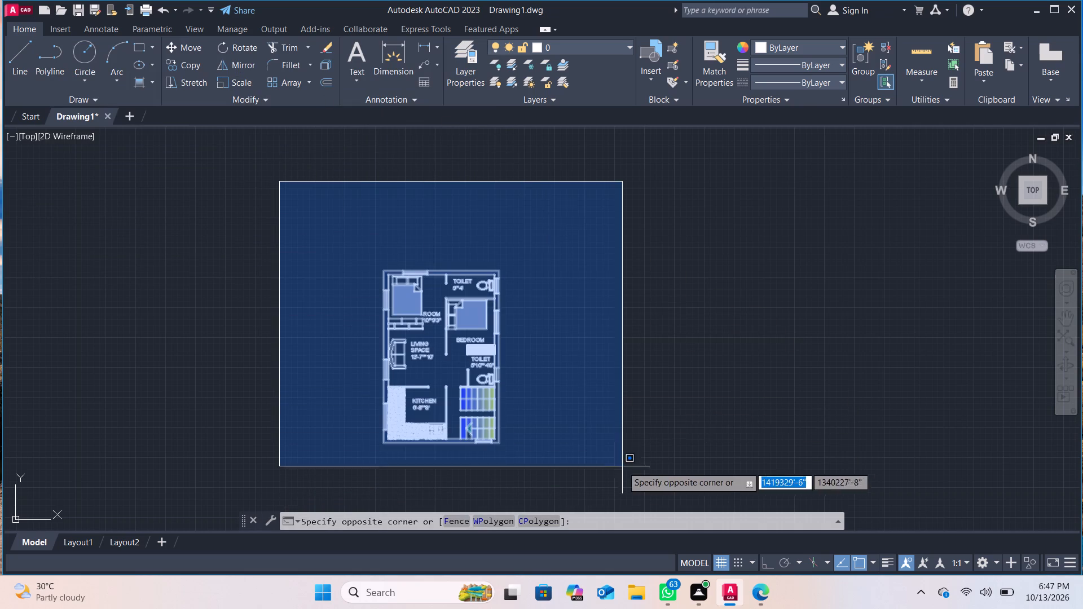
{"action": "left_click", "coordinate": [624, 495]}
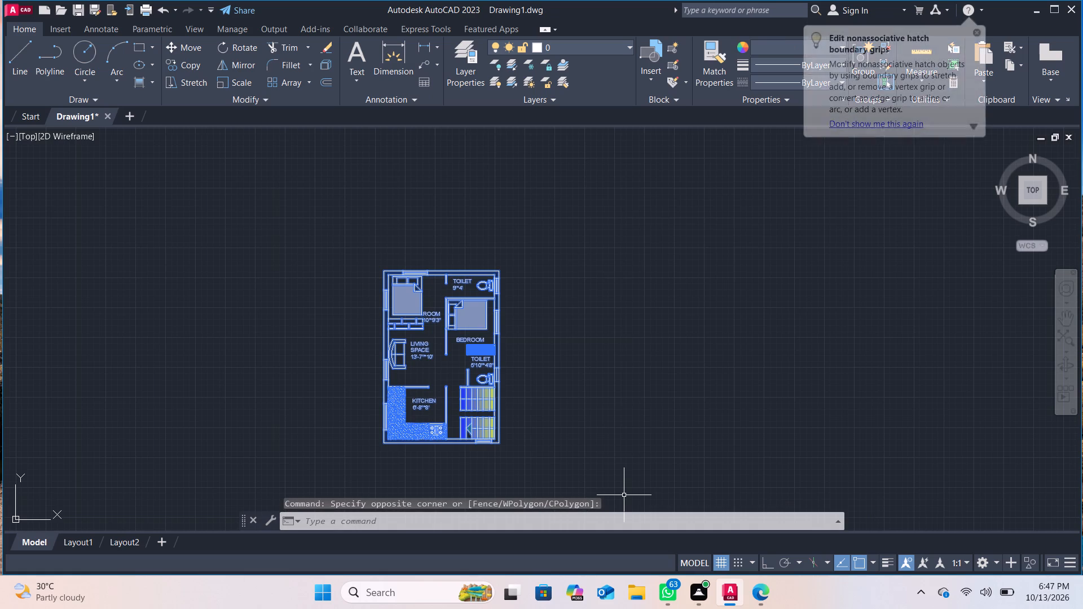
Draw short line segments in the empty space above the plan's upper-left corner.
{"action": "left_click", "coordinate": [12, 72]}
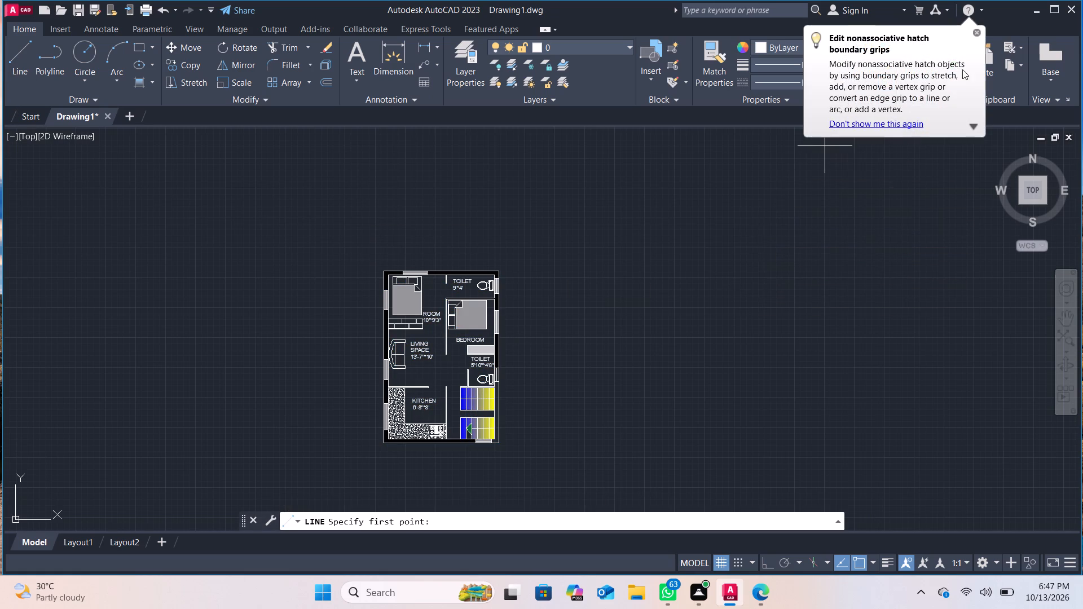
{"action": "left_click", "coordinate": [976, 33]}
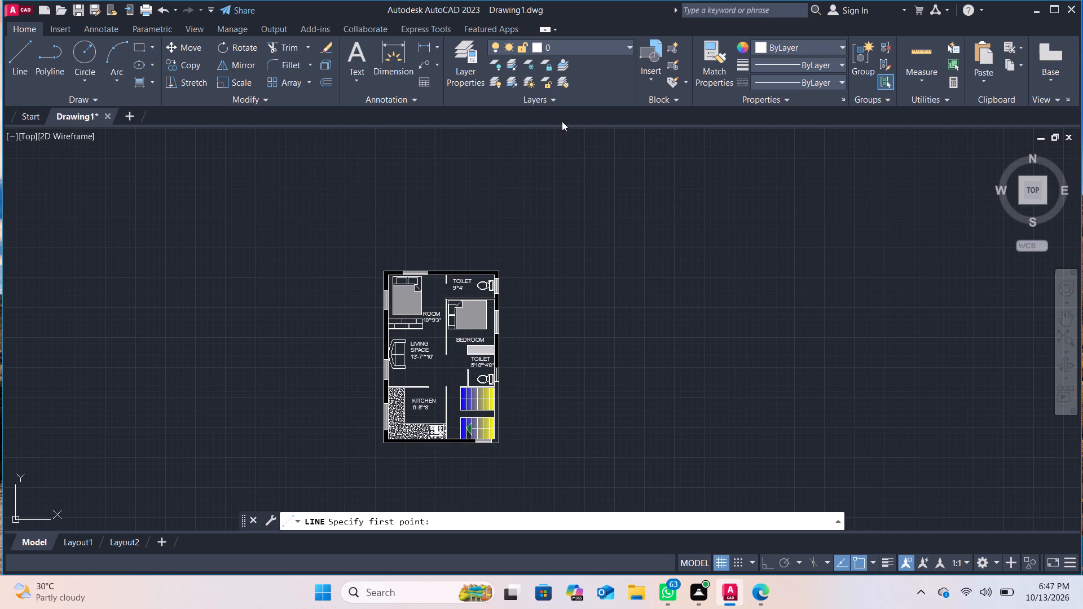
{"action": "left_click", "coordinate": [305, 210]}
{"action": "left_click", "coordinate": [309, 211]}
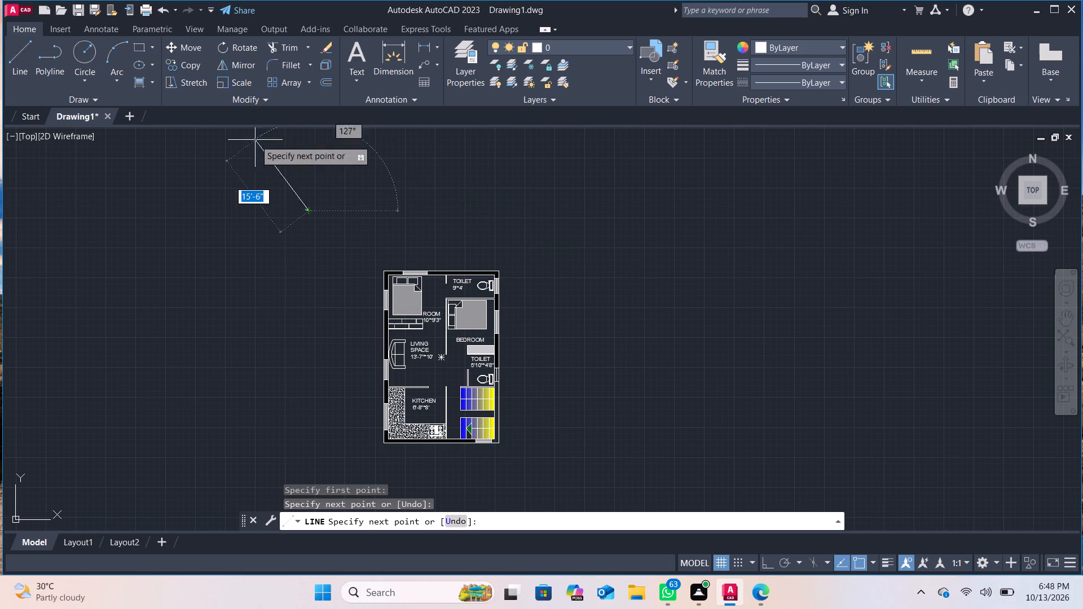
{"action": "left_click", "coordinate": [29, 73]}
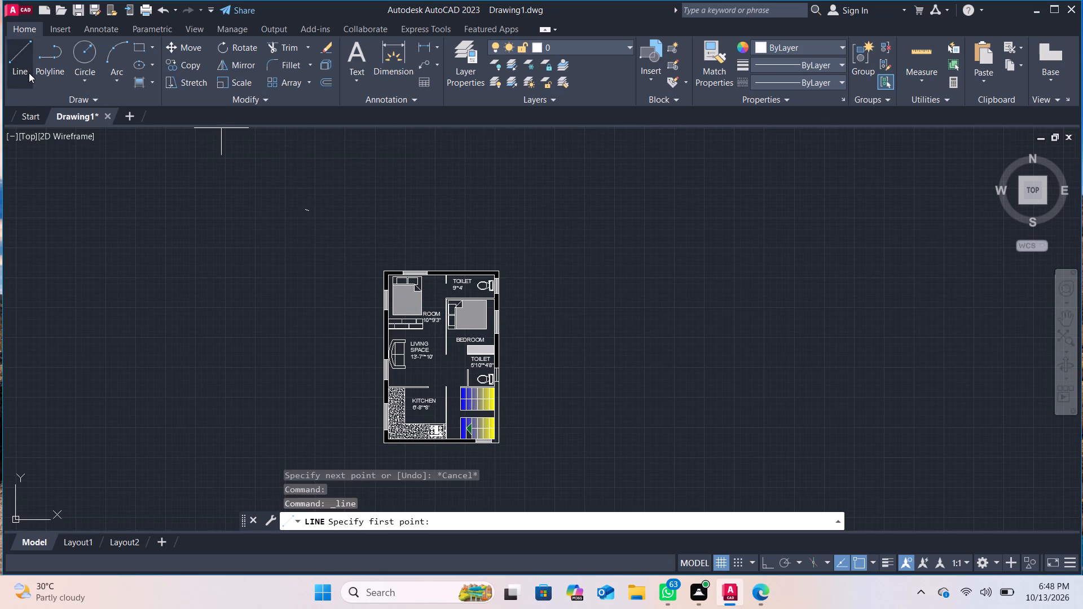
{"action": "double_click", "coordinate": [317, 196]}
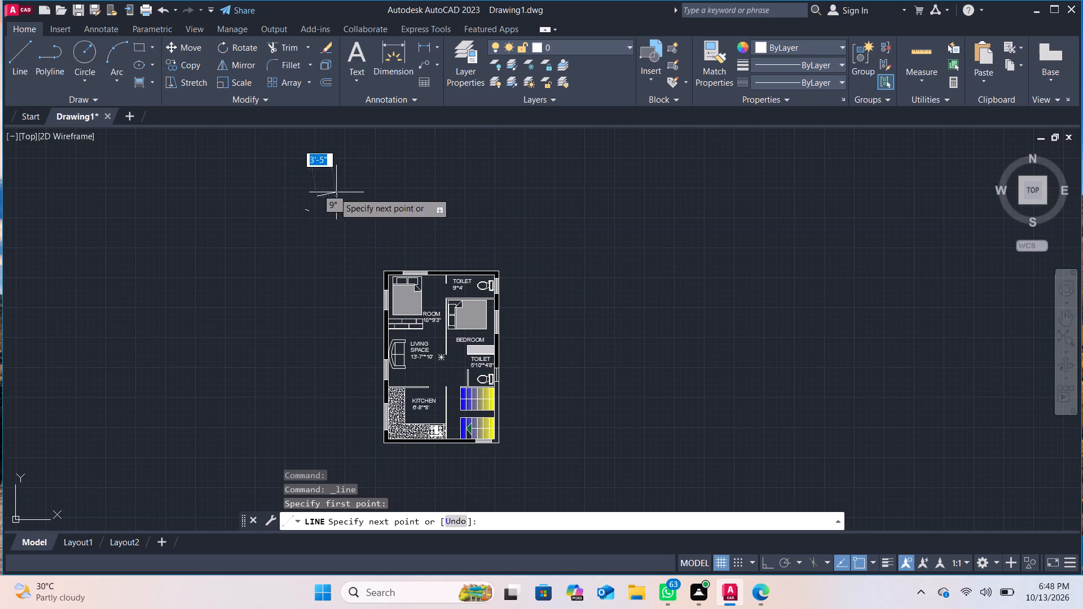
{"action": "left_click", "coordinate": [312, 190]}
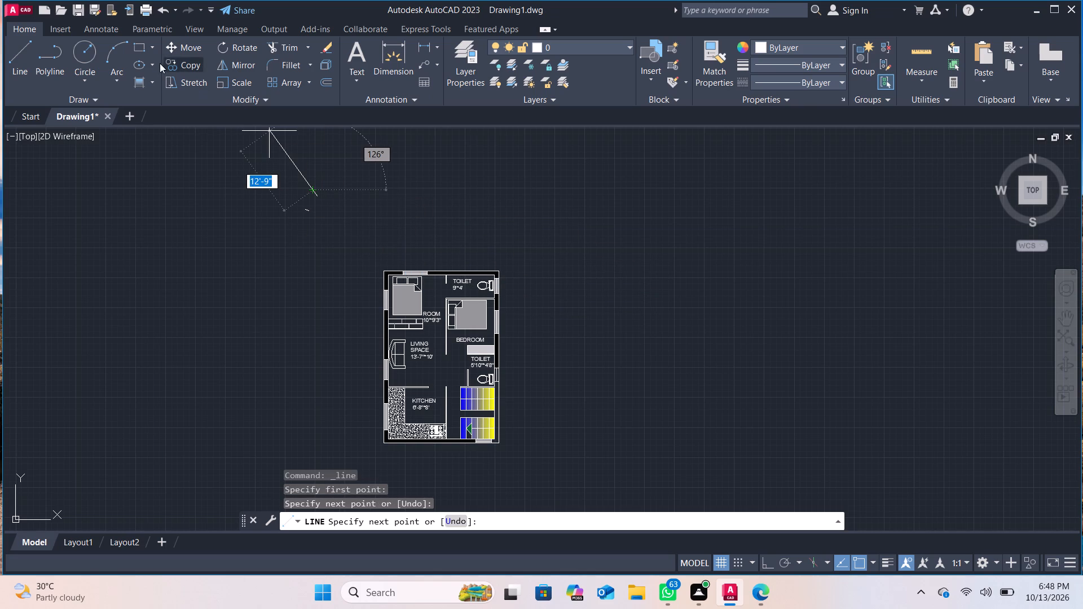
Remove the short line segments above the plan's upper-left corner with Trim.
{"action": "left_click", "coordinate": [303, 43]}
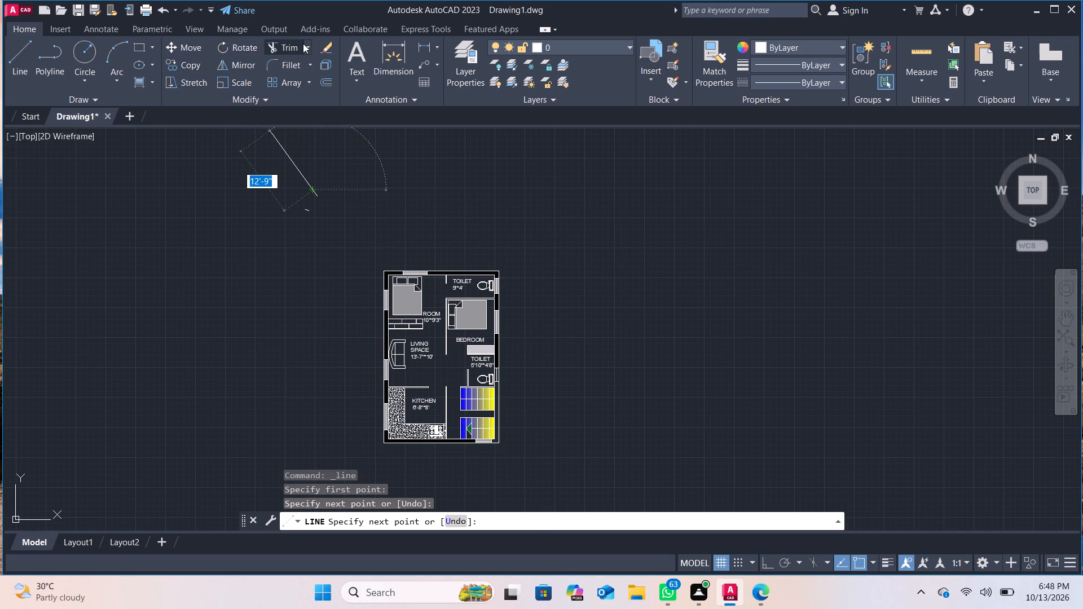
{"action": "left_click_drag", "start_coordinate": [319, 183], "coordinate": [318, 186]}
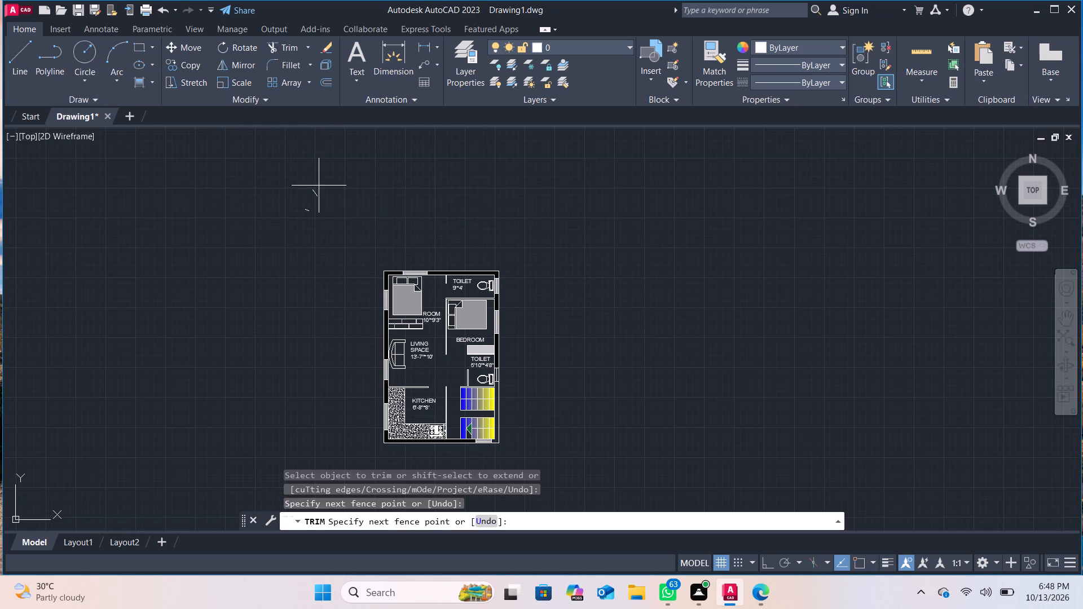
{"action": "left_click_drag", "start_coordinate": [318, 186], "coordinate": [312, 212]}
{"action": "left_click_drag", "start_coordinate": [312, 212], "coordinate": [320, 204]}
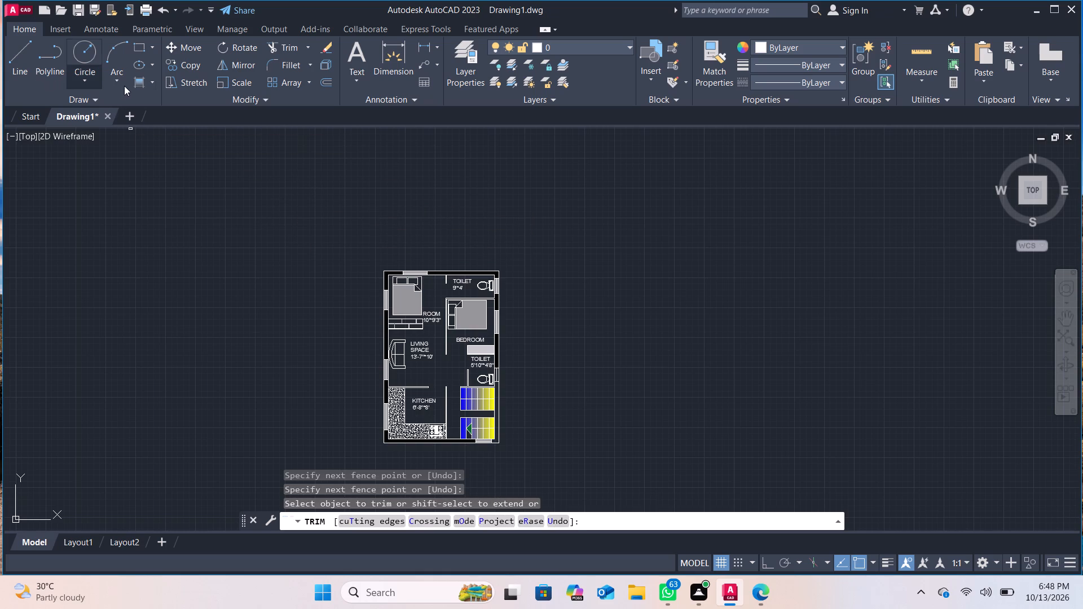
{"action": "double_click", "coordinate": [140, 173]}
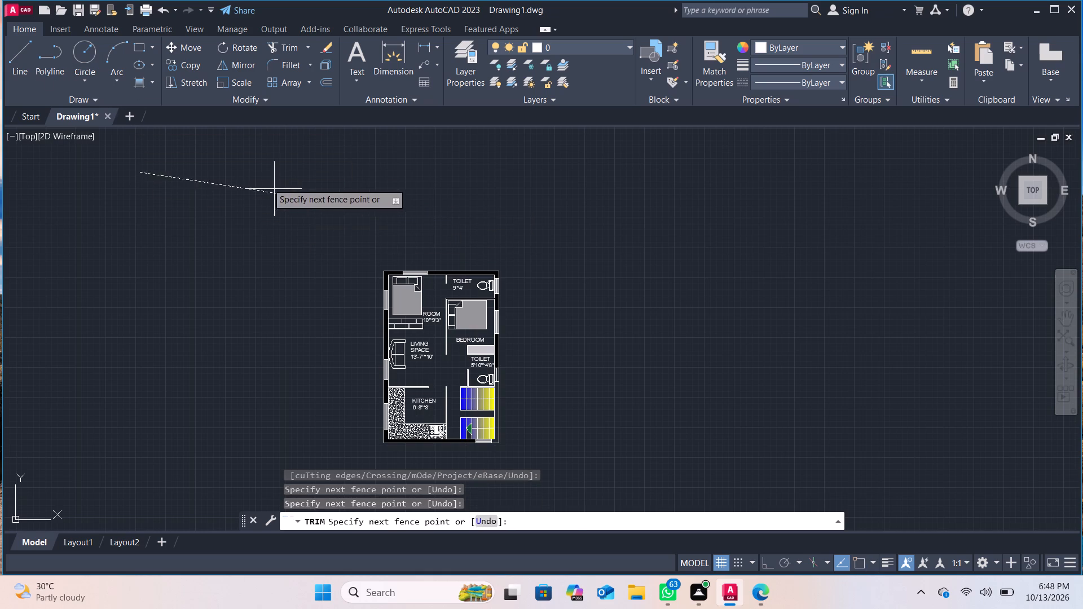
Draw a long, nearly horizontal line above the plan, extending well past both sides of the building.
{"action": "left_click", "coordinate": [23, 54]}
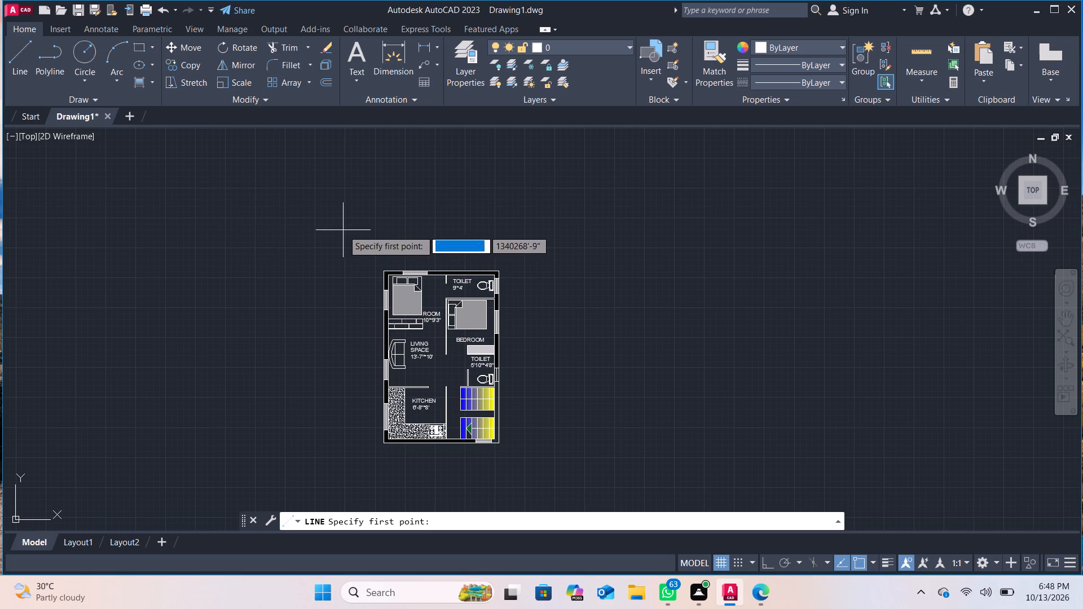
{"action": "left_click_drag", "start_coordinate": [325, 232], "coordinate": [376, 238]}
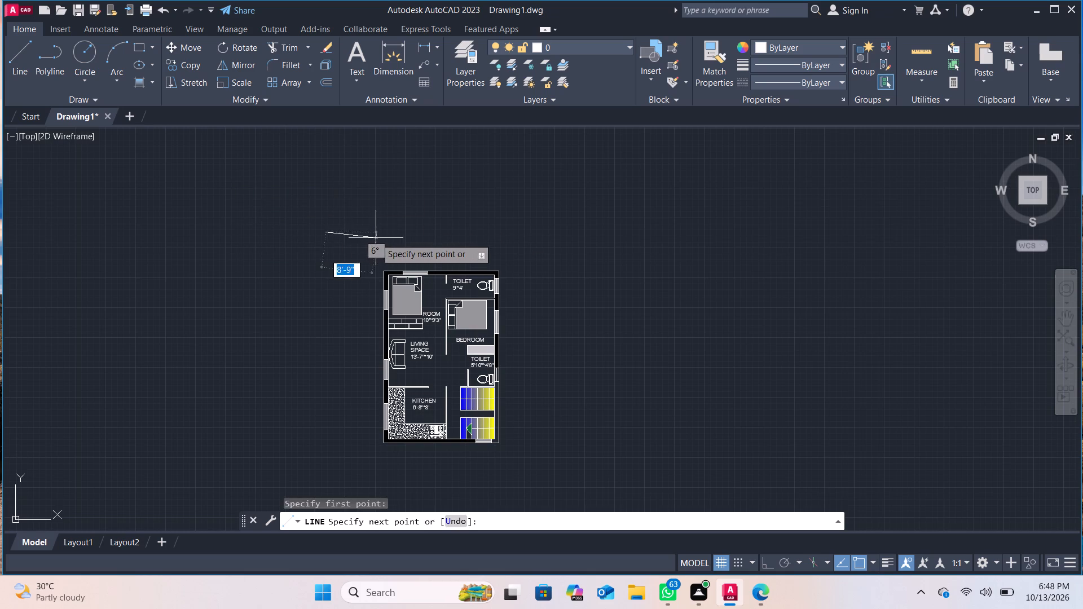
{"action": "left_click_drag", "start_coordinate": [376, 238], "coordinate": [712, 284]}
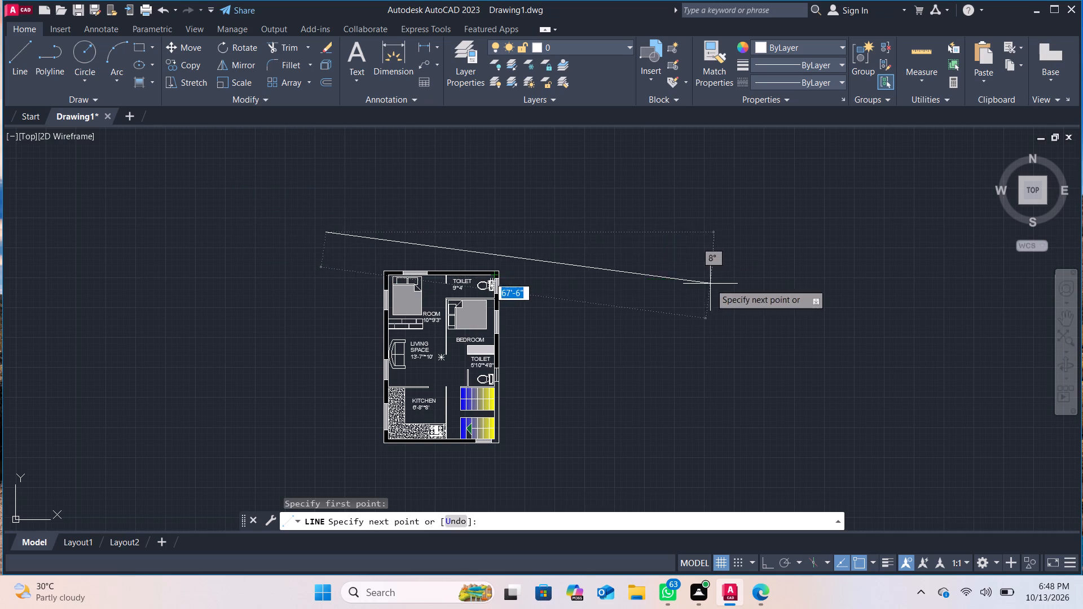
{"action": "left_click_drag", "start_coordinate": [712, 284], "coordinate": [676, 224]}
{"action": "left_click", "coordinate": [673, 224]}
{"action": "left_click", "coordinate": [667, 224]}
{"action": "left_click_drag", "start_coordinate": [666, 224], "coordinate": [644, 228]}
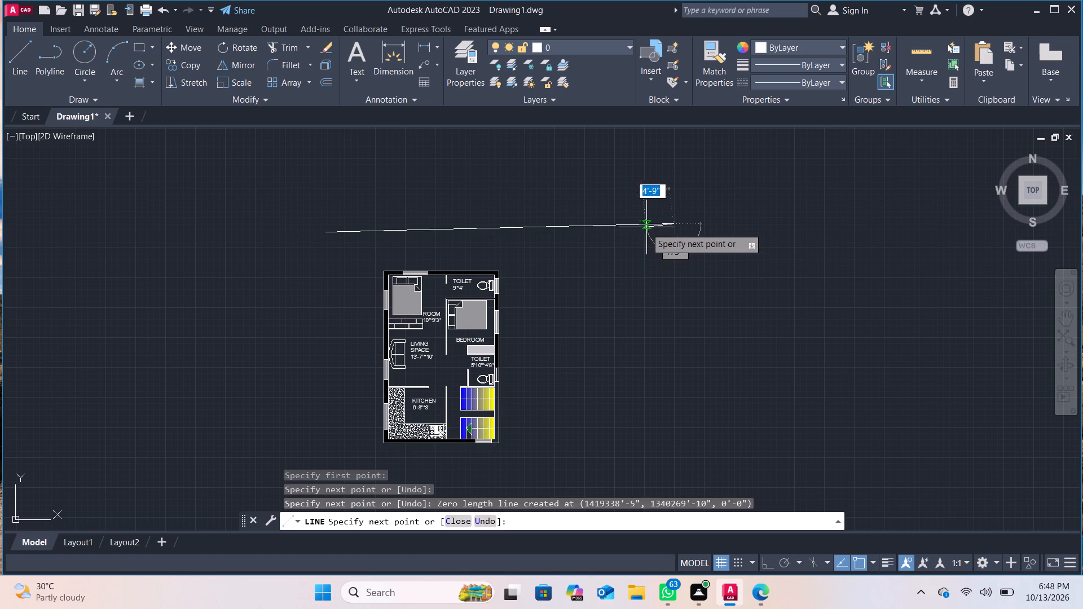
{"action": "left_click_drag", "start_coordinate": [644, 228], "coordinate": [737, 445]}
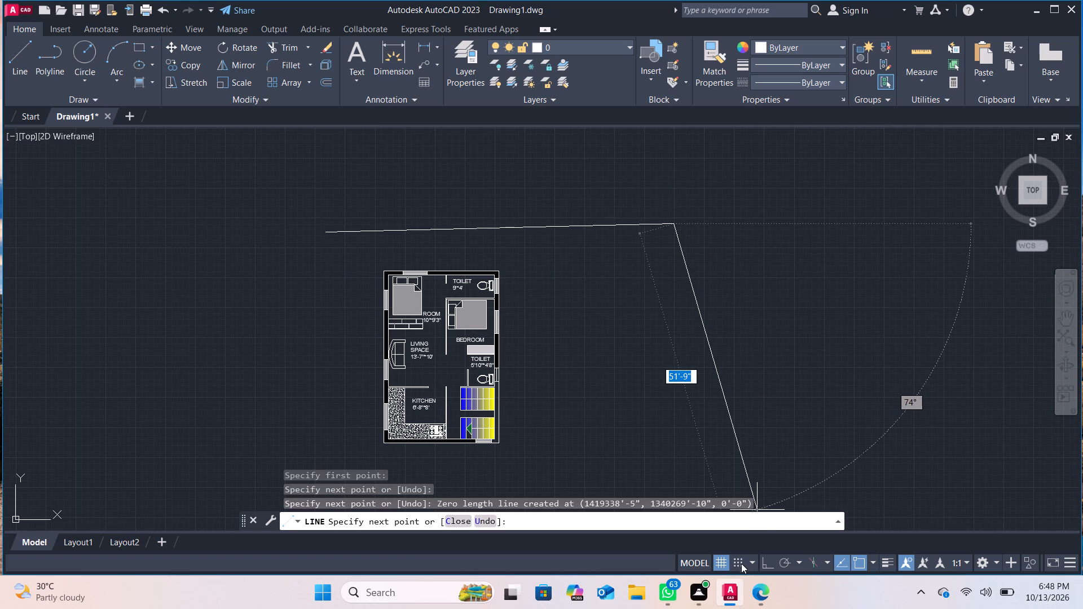
Turn on Ortho mode for the line being drawn.
{"action": "left_click", "coordinate": [769, 568]}
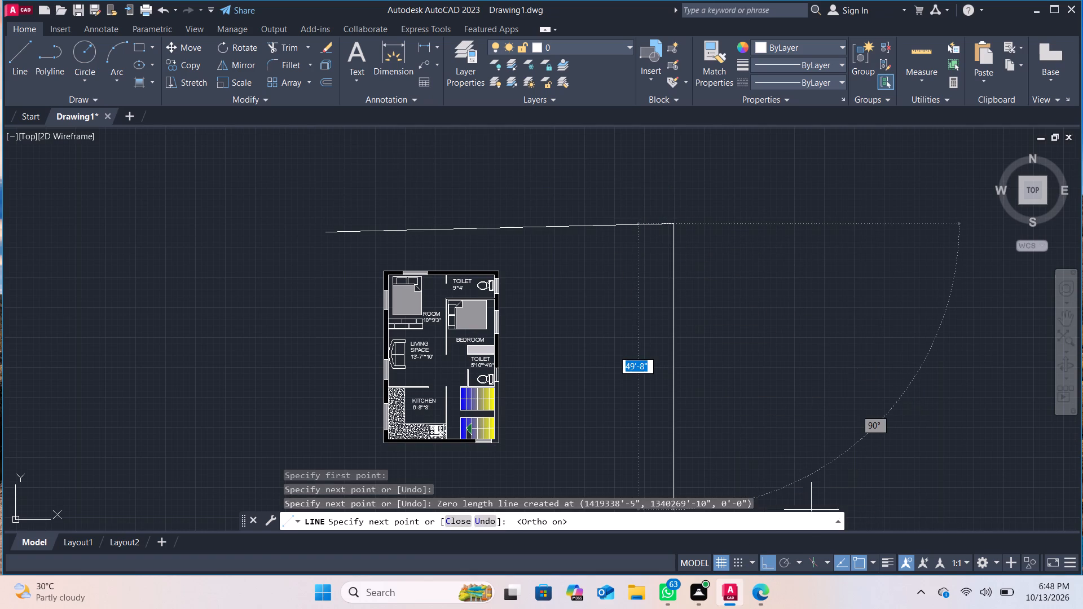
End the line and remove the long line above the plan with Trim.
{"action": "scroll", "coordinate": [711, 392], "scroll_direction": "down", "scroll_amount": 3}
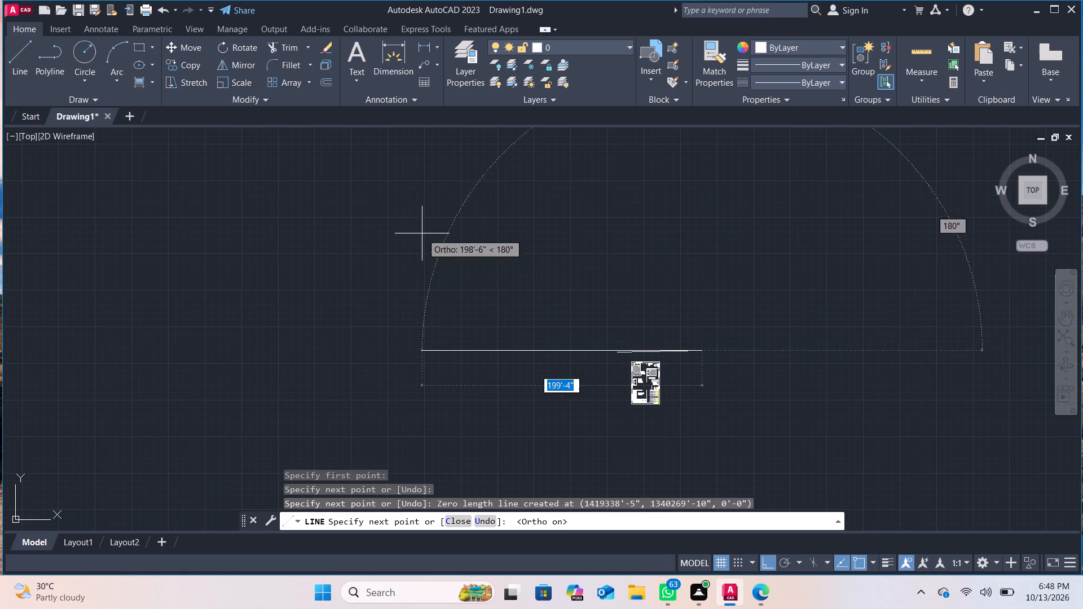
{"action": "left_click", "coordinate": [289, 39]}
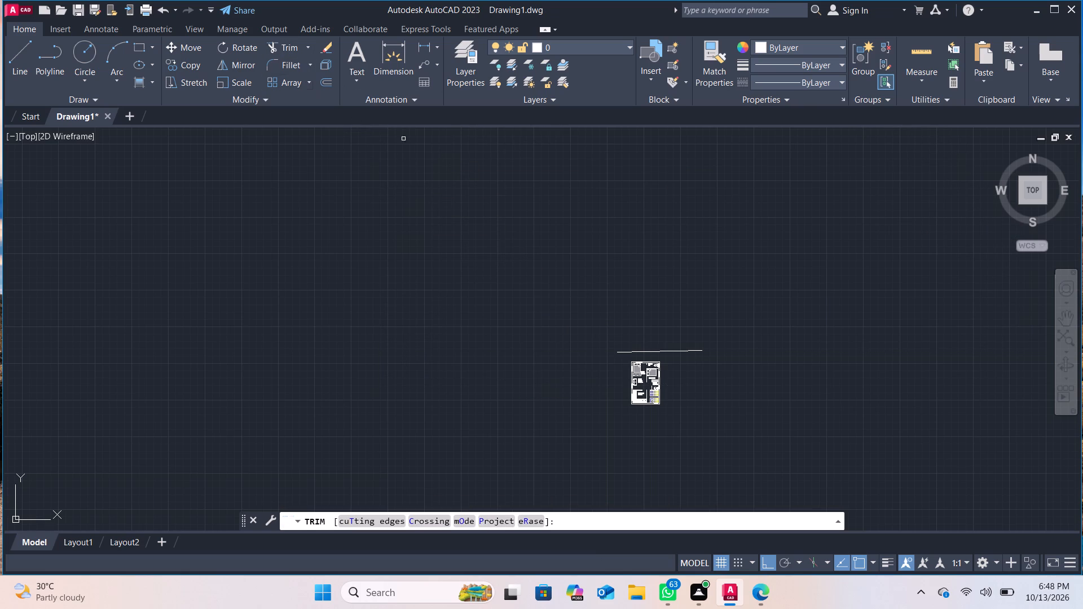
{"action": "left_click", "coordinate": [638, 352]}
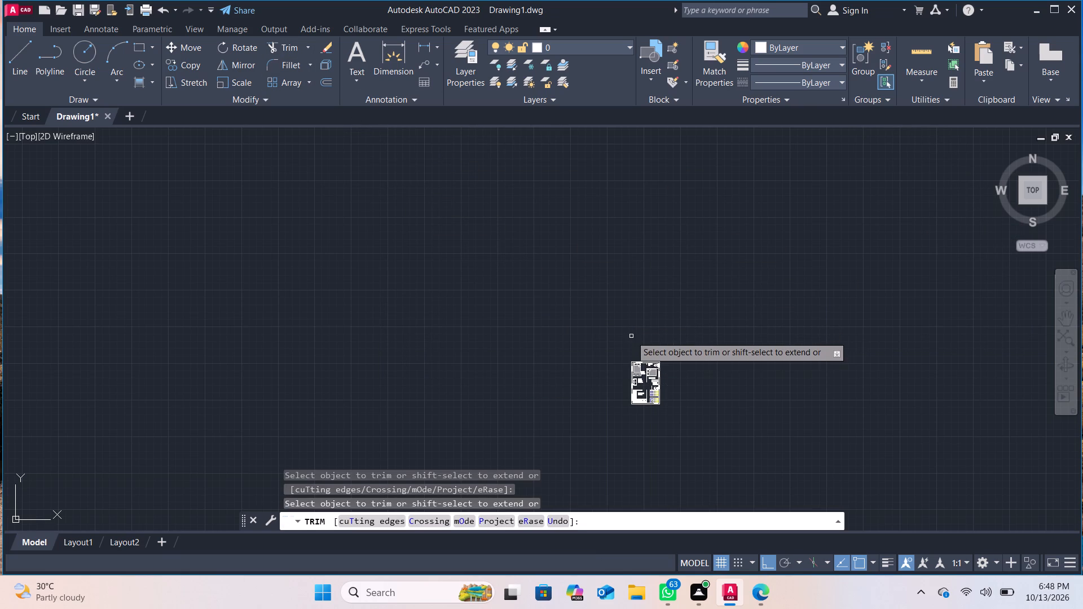
Look over the cleared area around the plan and the rooms up close, and leave the Trim command.
{"action": "scroll", "coordinate": [631, 336], "scroll_direction": "down", "scroll_amount": 2}
{"action": "scroll", "coordinate": [631, 337], "scroll_direction": "up", "scroll_amount": 5}
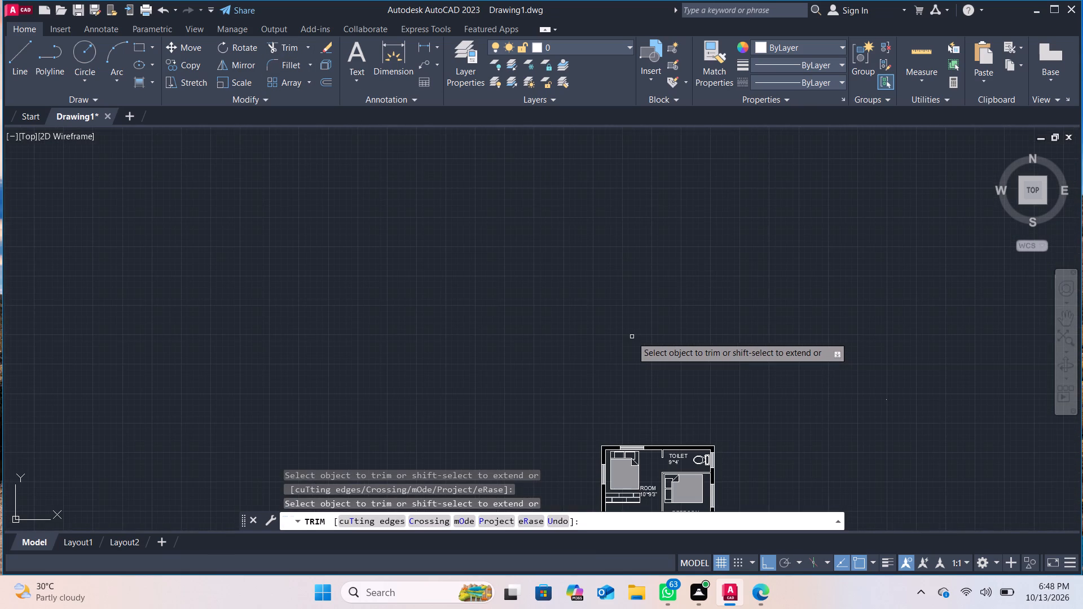
{"action": "middle_click_drag", "start_coordinate": [632, 337], "coordinate": [635, 182]}
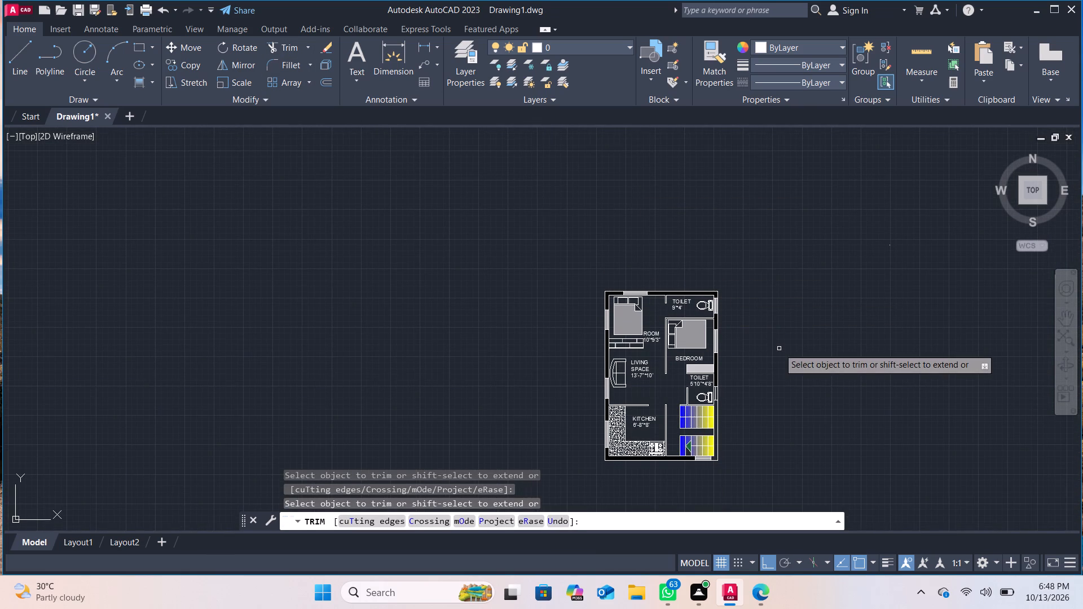
{"action": "middle_click_drag", "start_coordinate": [779, 348], "coordinate": [754, 262]}
{"action": "scroll", "coordinate": [749, 266], "scroll_direction": "up", "scroll_amount": 2}
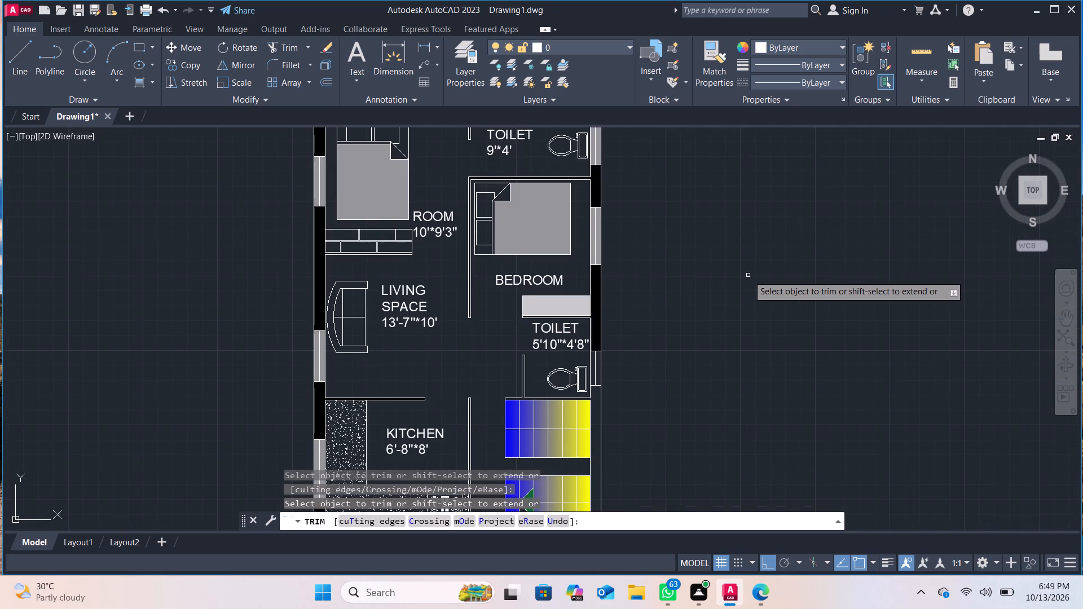
{"action": "scroll", "coordinate": [751, 275], "scroll_direction": "down", "scroll_amount": 1}
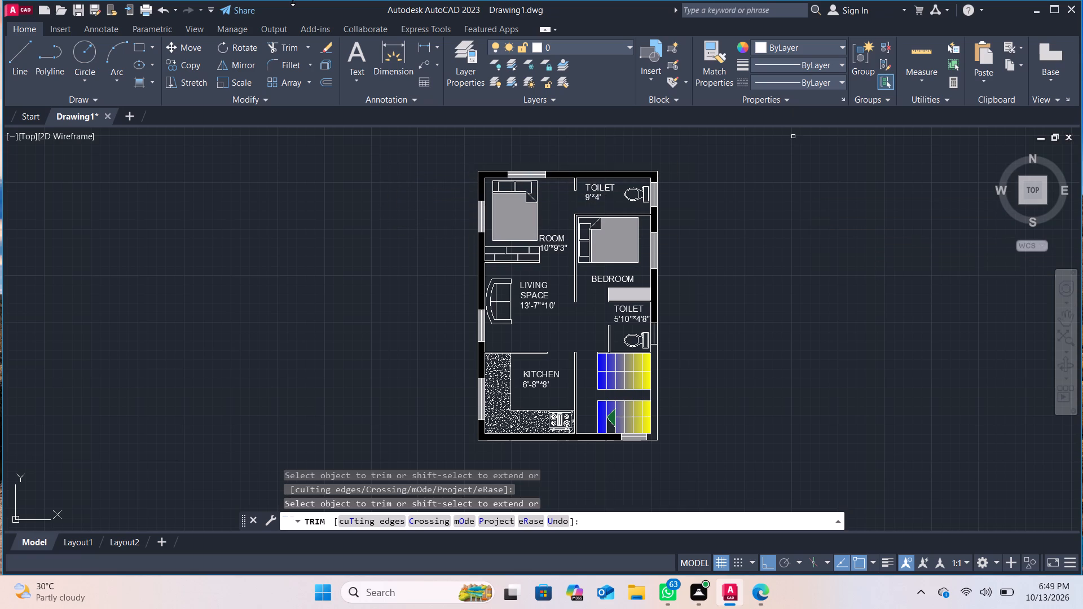
{"action": "key", "text": "Escape"}
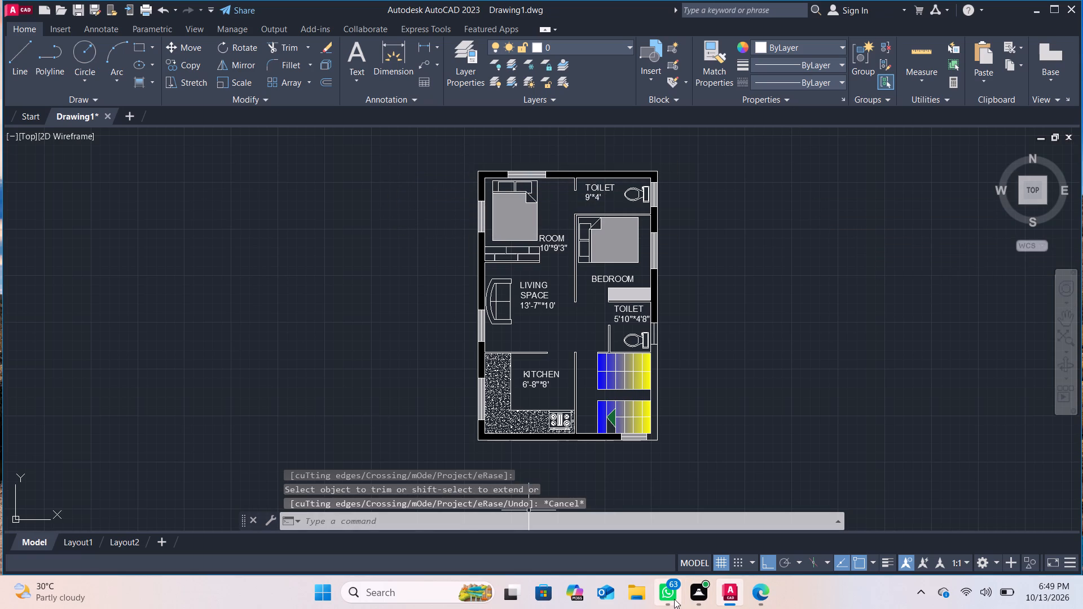
Turn off log file recording with the LOGFILEOFF command.
{"action": "left_click", "coordinate": [404, 529]}
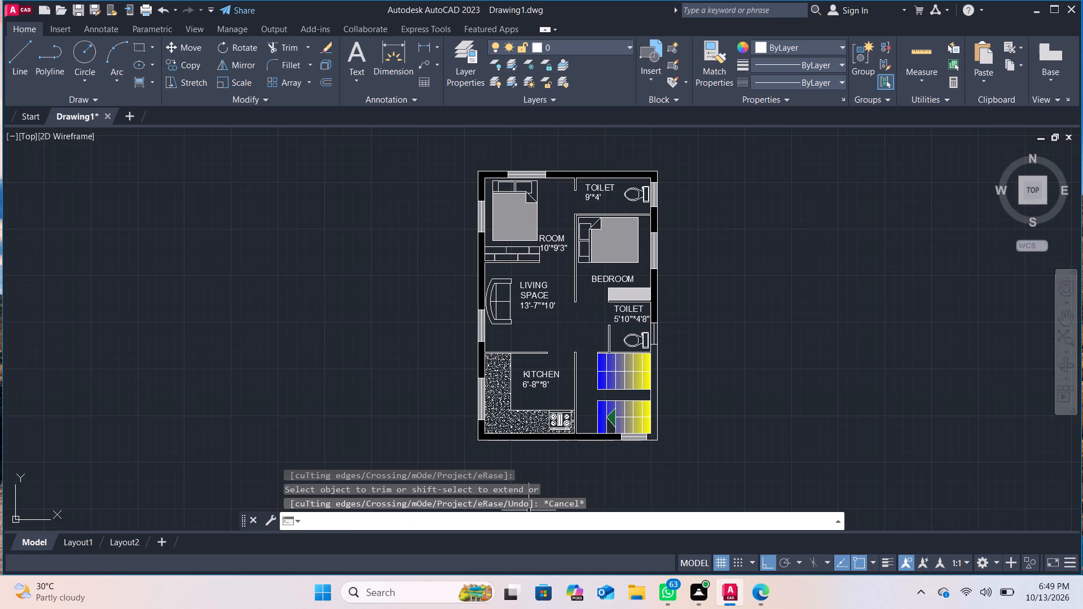
{"action": "type", "text": "LO"}
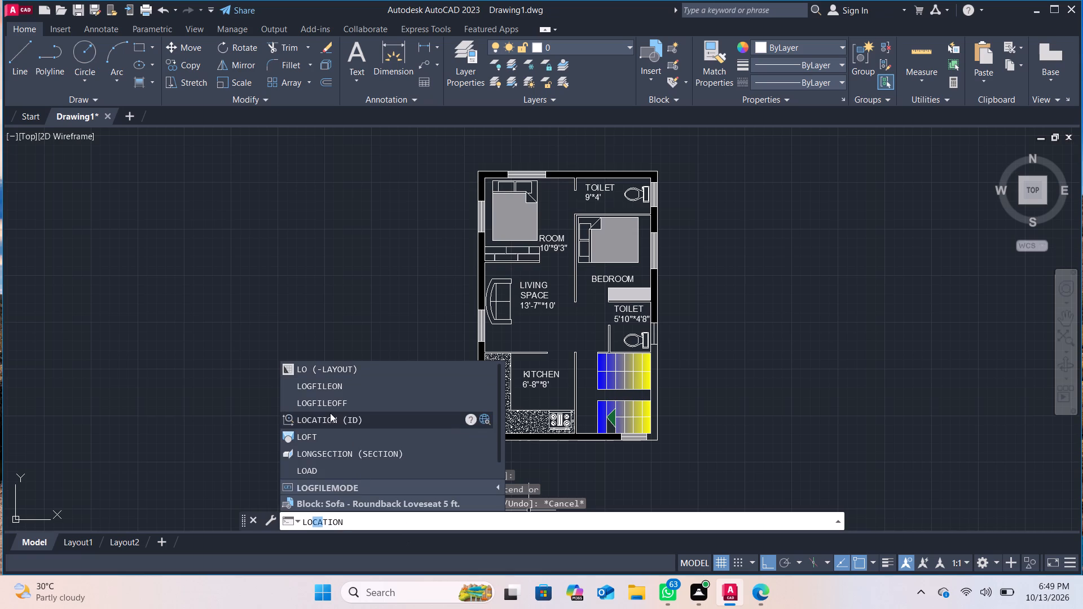
{"action": "left_click", "coordinate": [329, 407]}
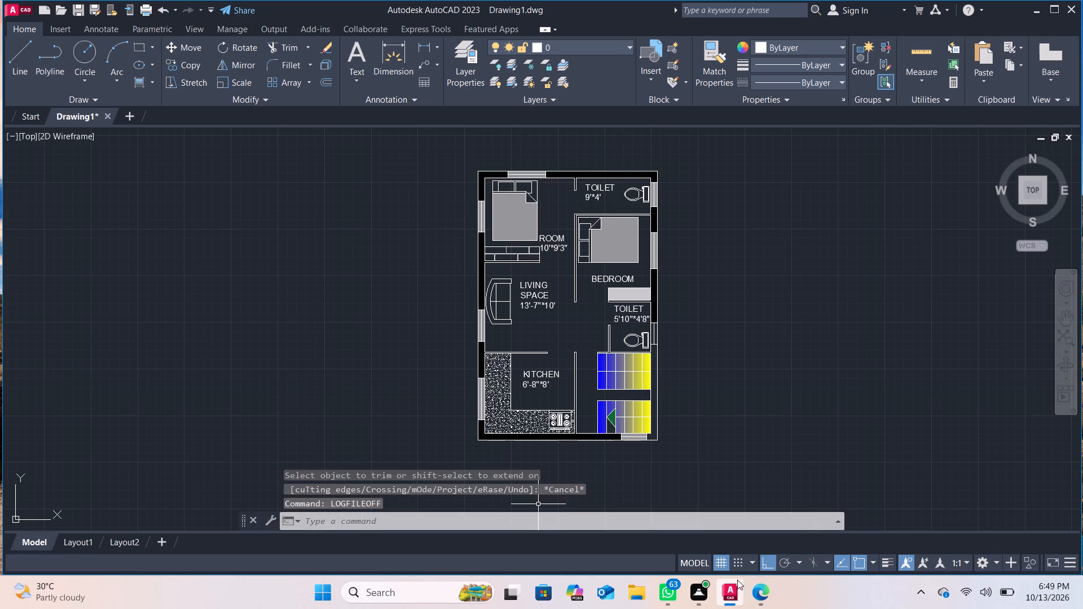
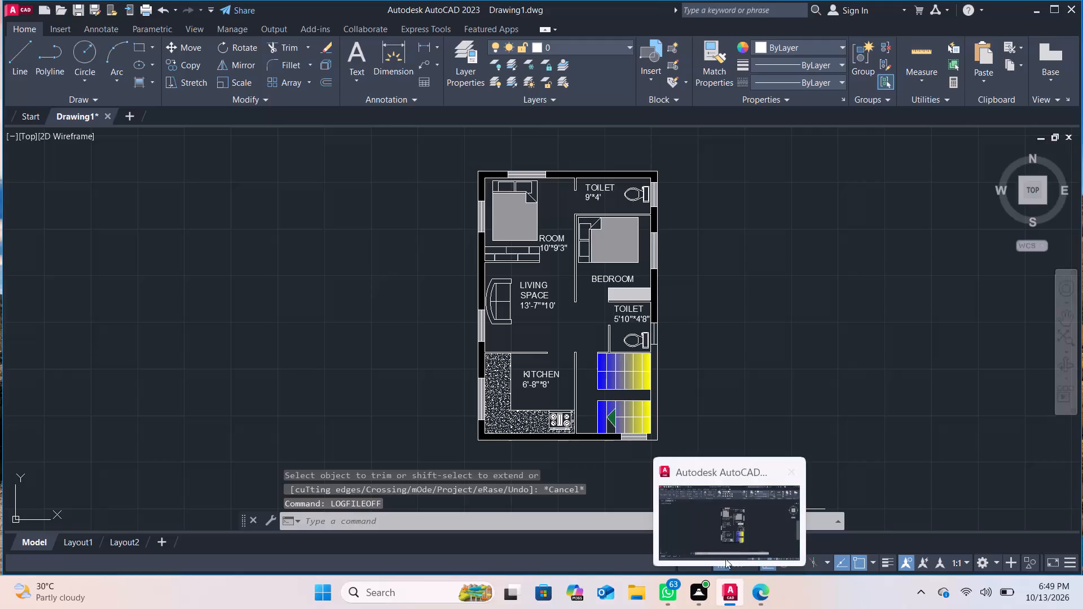
Save the floor plan drawing in the AUTOCAD DAIGRAMS folder under Documents as "2BHK House Plan Floor Layout", pasting the copied name.
{"action": "left_click", "coordinate": [721, 537]}
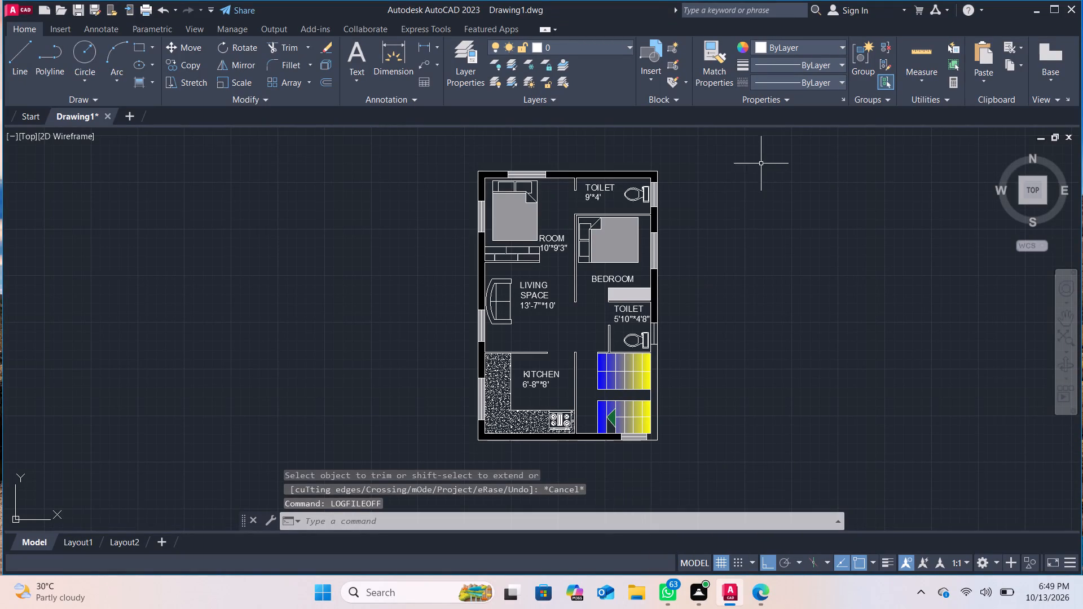
{"action": "key", "text": "ctrl+s"}
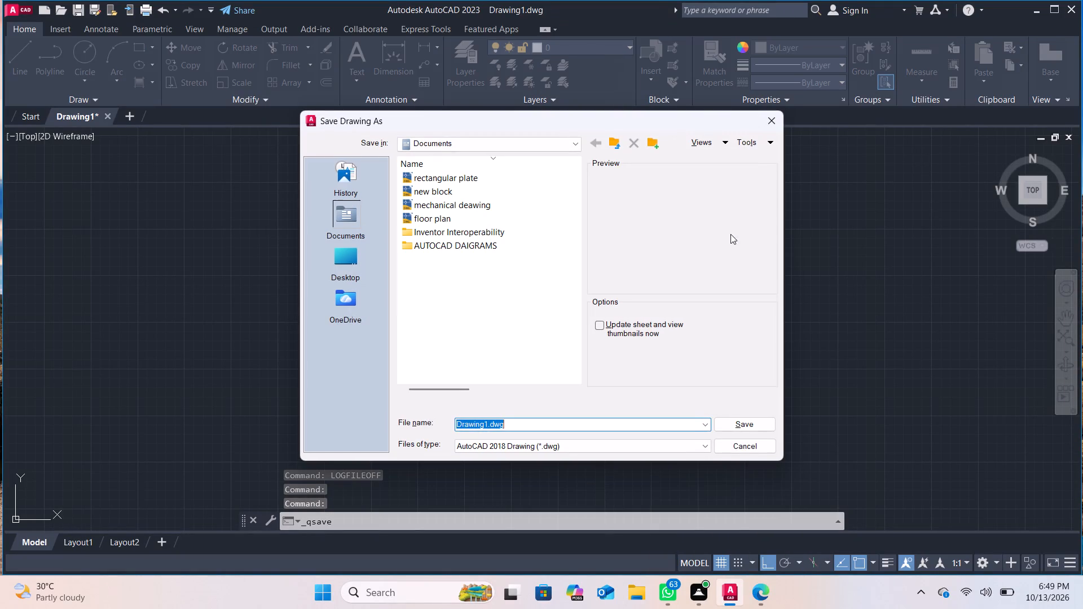
{"action": "double_click", "coordinate": [452, 246]}
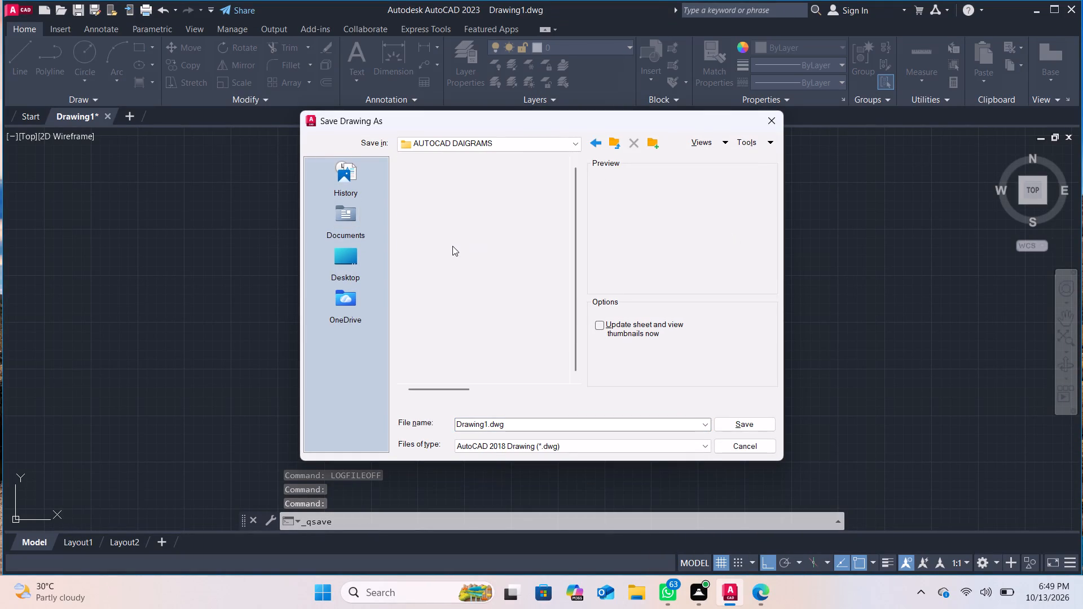
{"action": "scroll", "coordinate": [464, 271], "scroll_direction": "down", "scroll_amount": 6}
{"action": "scroll", "coordinate": [464, 270], "scroll_direction": "up", "scroll_amount": 3}
{"action": "scroll", "coordinate": [469, 239], "scroll_direction": "down", "scroll_amount": 1}
{"action": "scroll", "coordinate": [469, 239], "scroll_direction": "up", "scroll_amount": 9}
{"action": "left_click", "coordinate": [523, 418]}
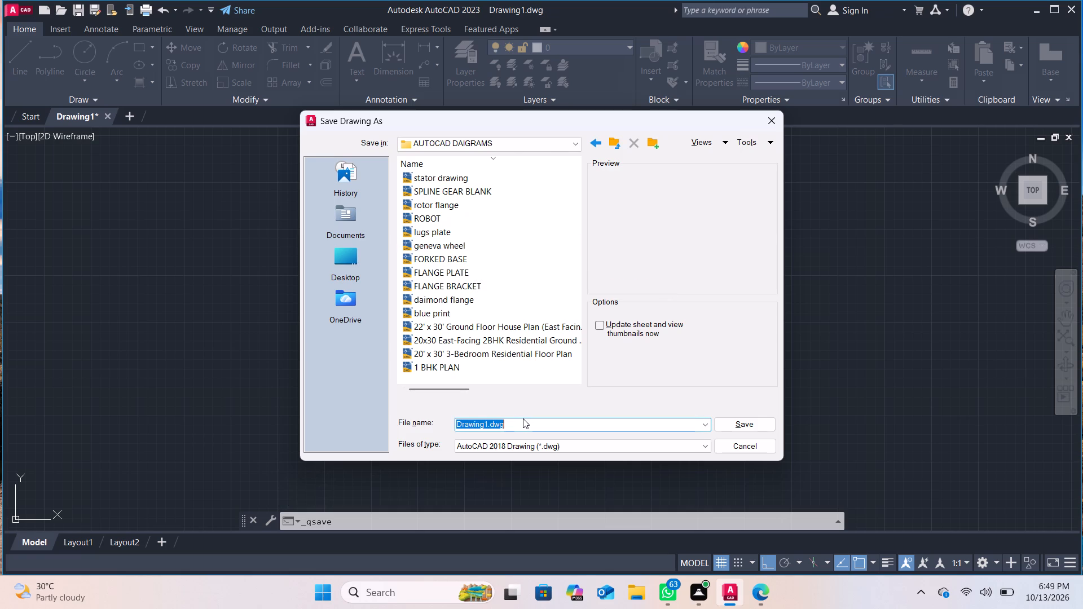
{"action": "key", "text": "backslash"}
{"action": "key", "text": "BackSpace"}
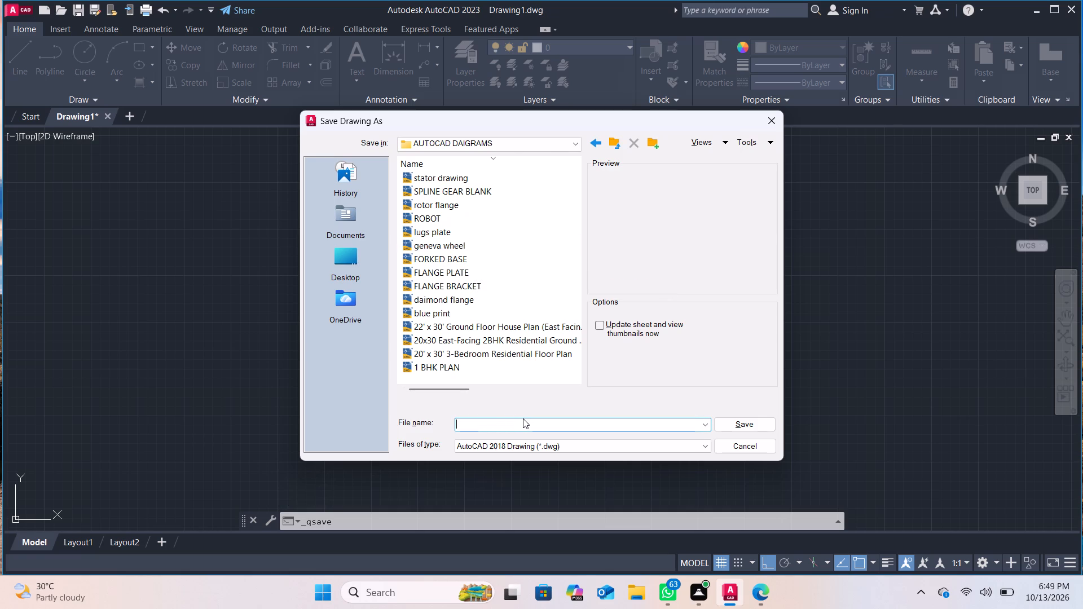
{"action": "key", "text": "ctrl+v"}
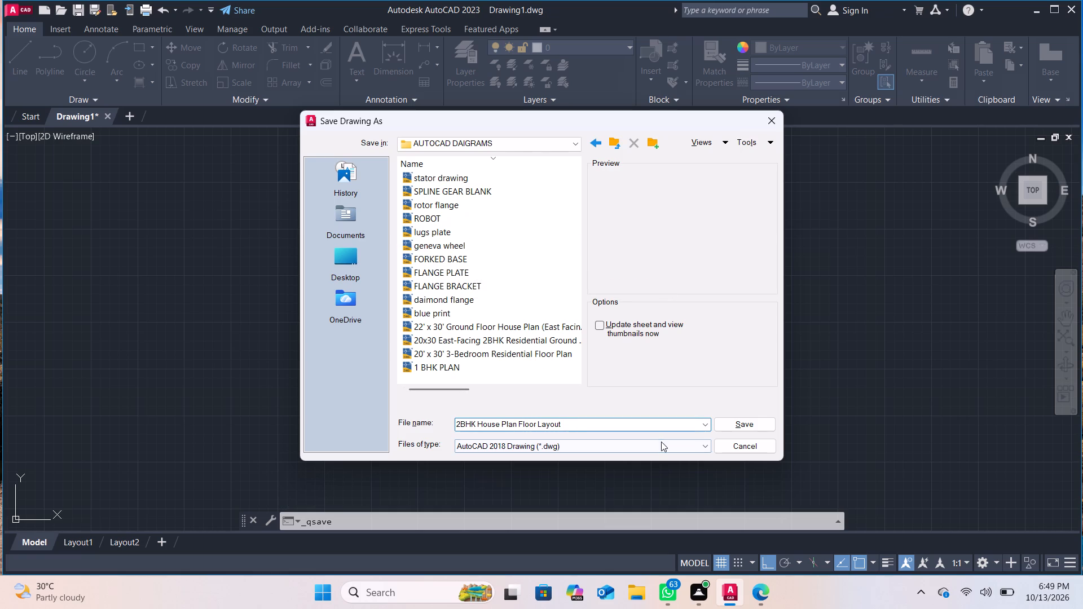
{"action": "left_click", "coordinate": [717, 428]}
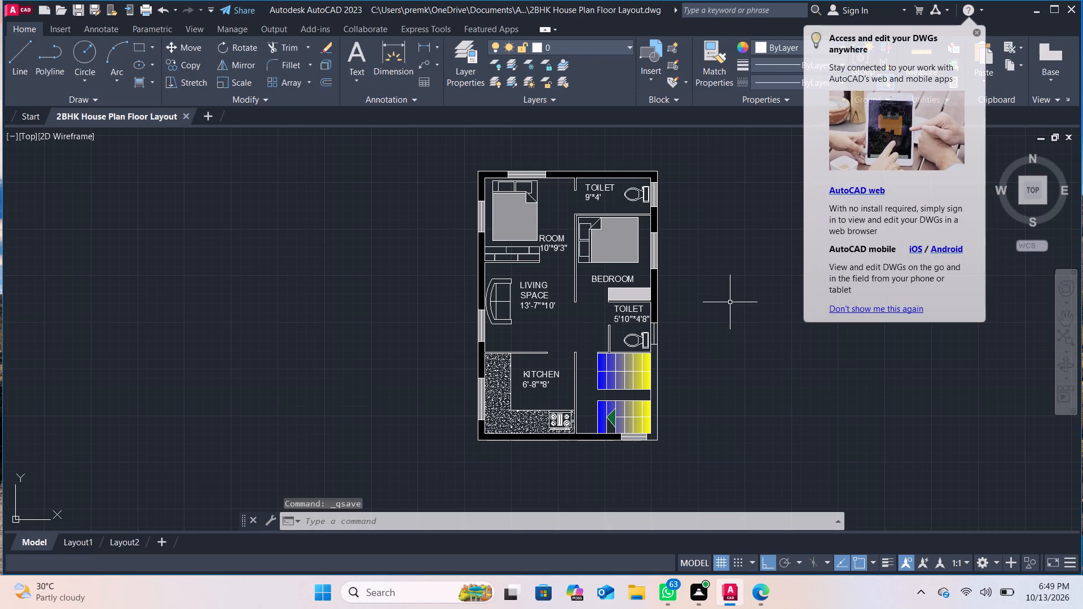